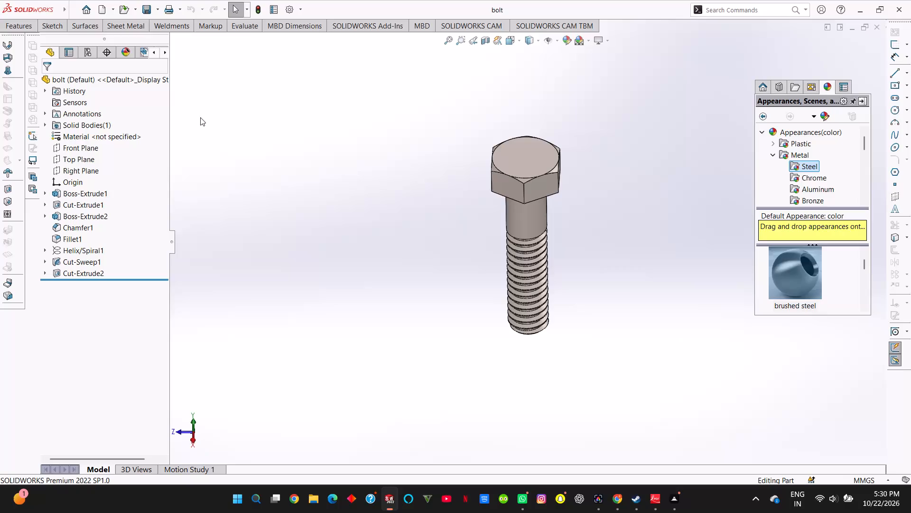
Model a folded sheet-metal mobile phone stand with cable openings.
Create a new part document and set its units to MMGS (millimeter, gram, second).
click(85, 9)
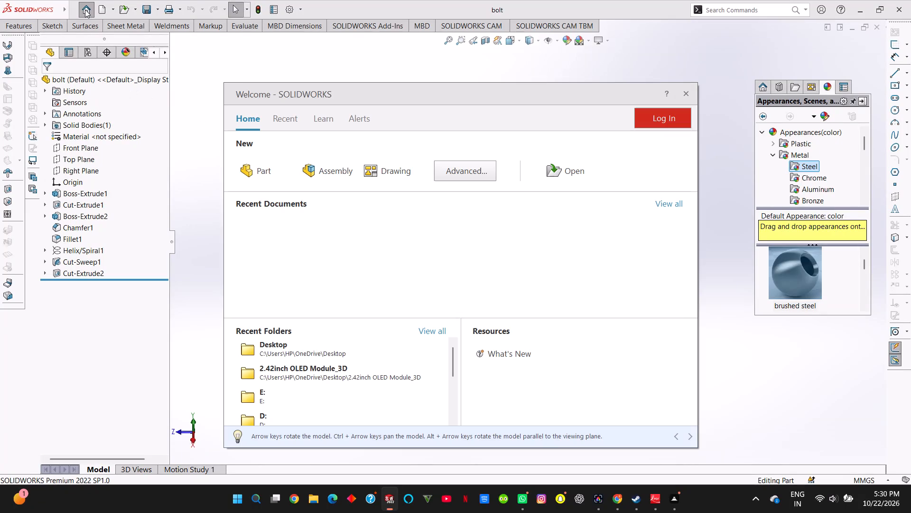
click(252, 170)
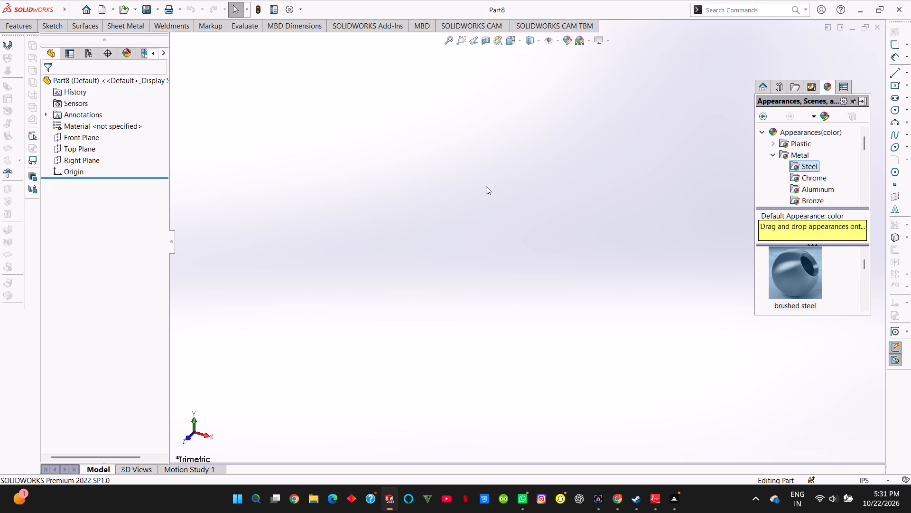
click(881, 478)
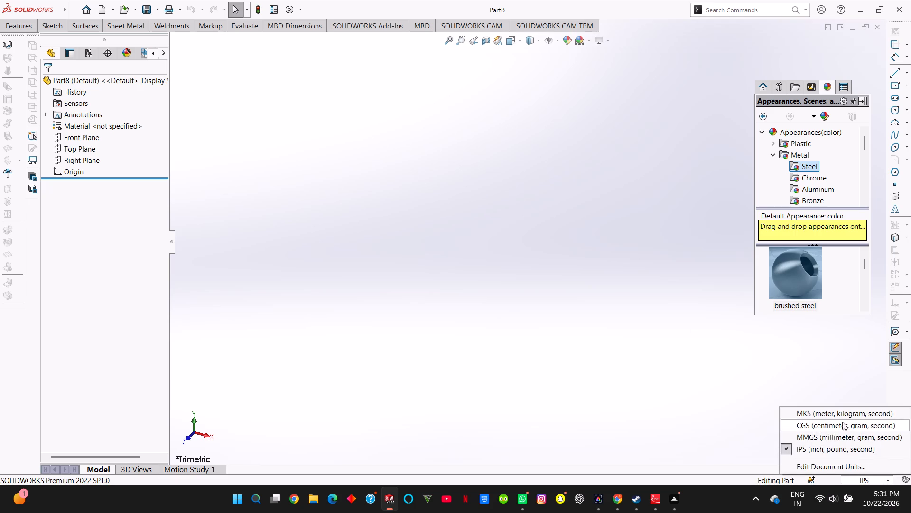
click(847, 440)
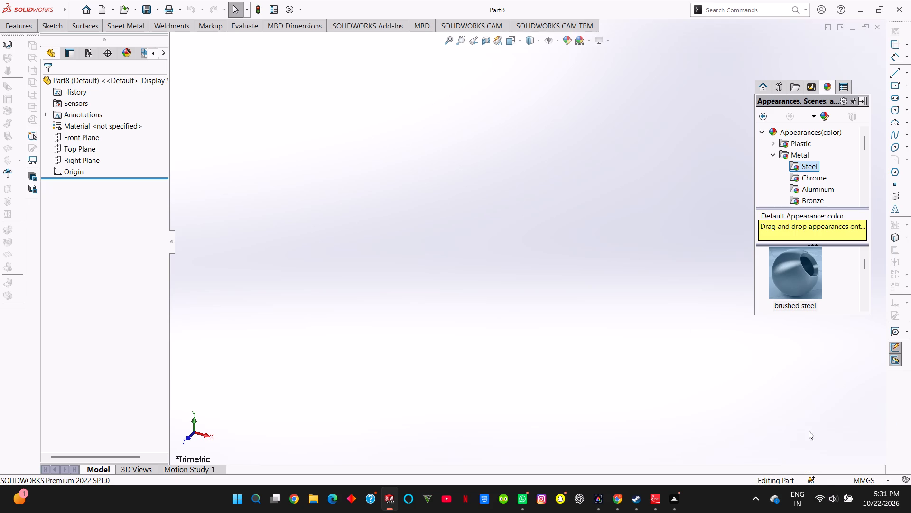
click(245, 223)
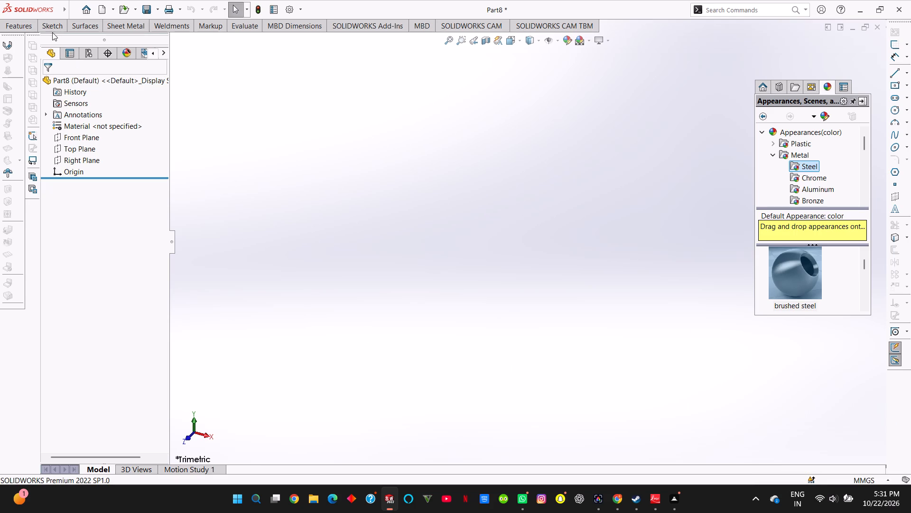
On the Front Plane, sketch five connected lines: an about 41 mm horizontal base left from the origin, two slanted lines forming a peak, and two short hook segments.
click(52, 28)
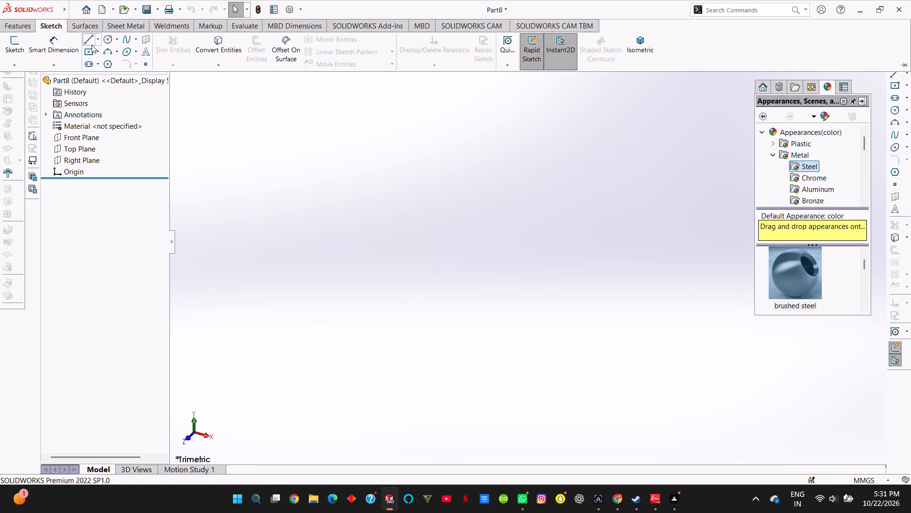
click(92, 45)
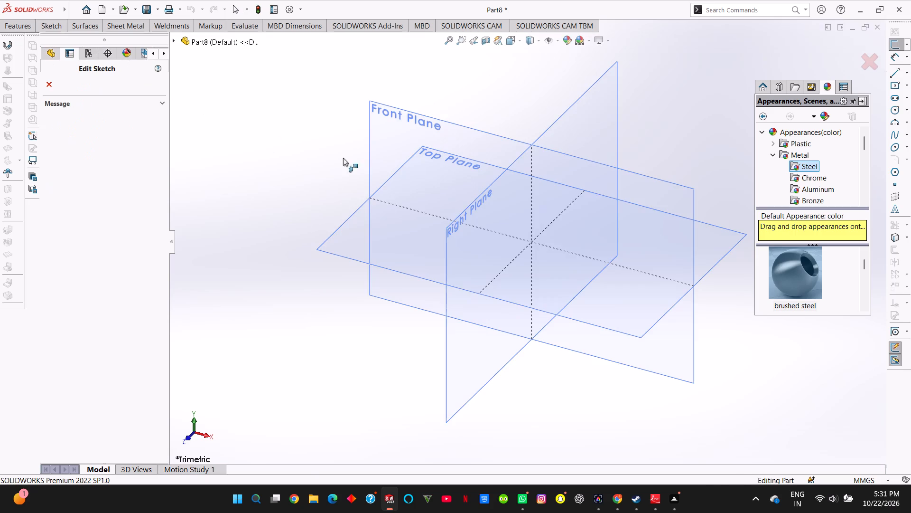
click(410, 144)
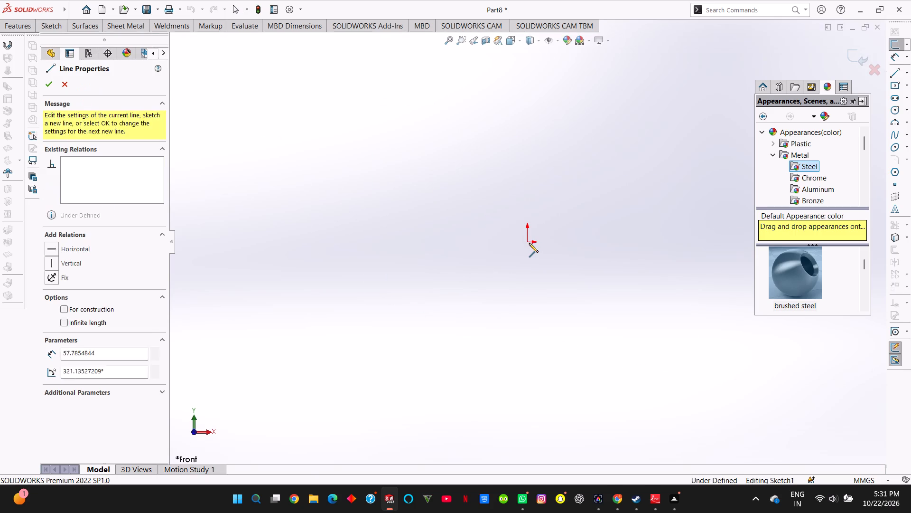
key(Escape)
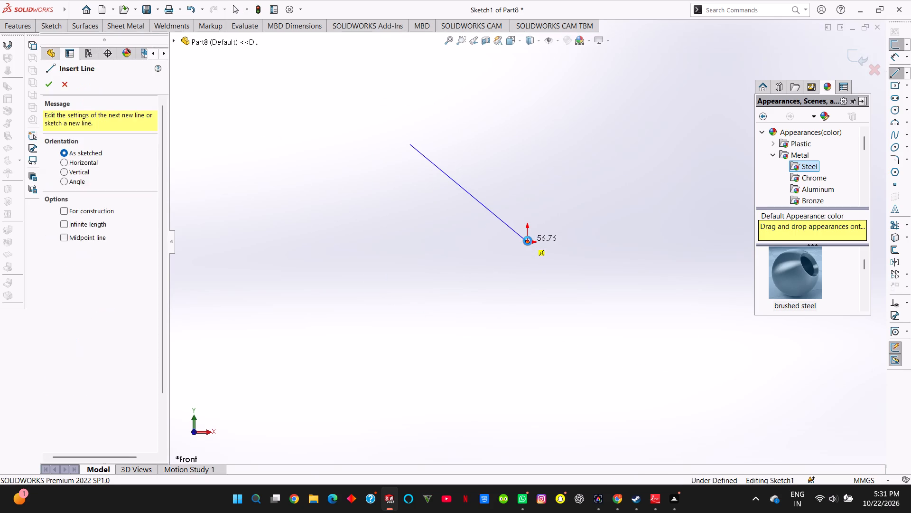
key(l)
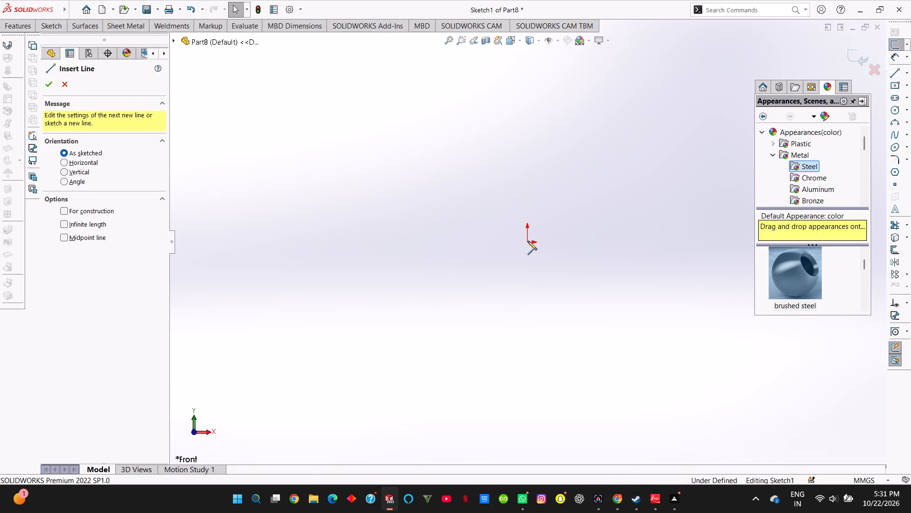
click(527, 242)
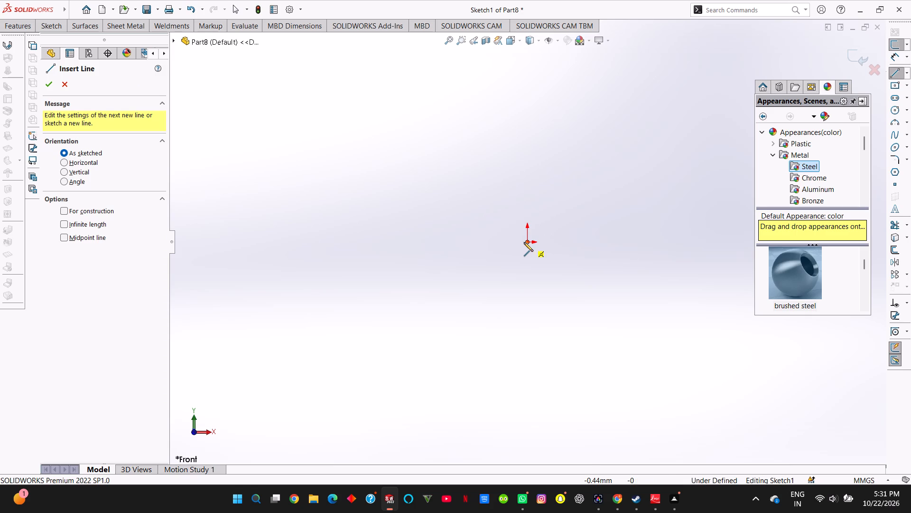
click(418, 241)
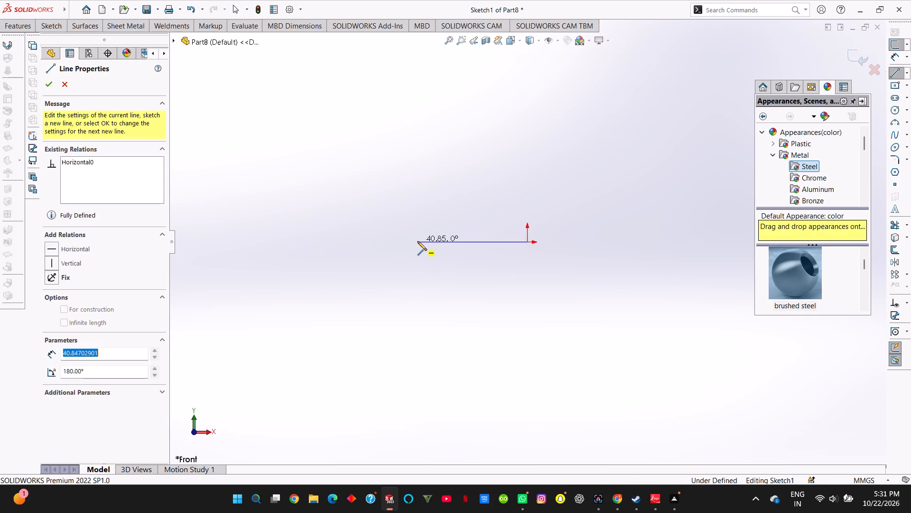
click(474, 136)
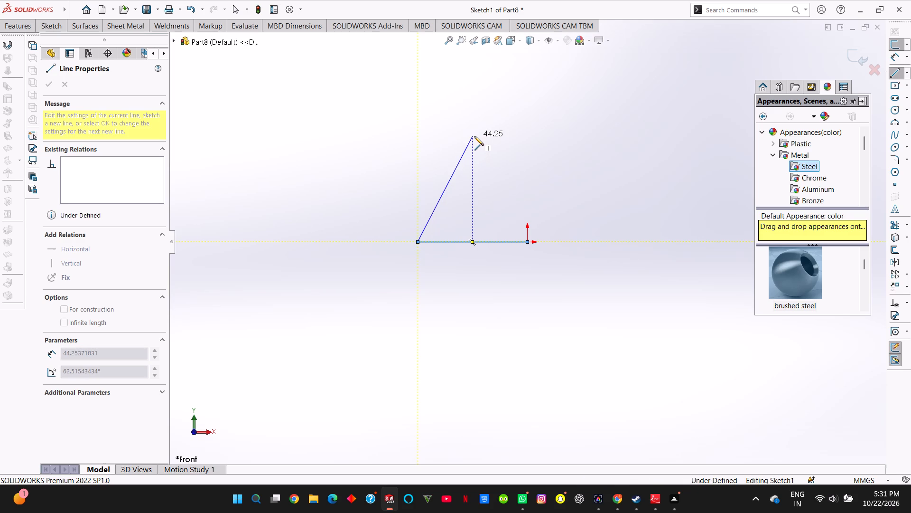
click(503, 187)
click(523, 170)
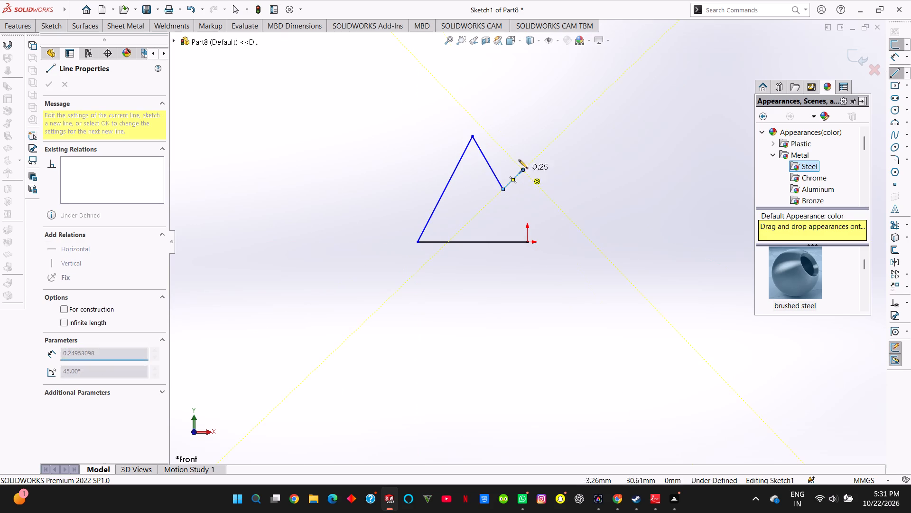
click(511, 151)
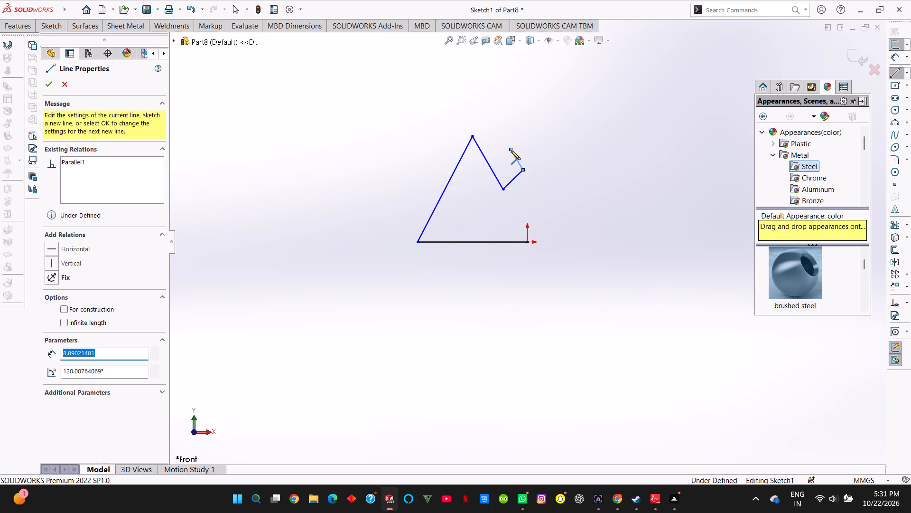
key(Escape)
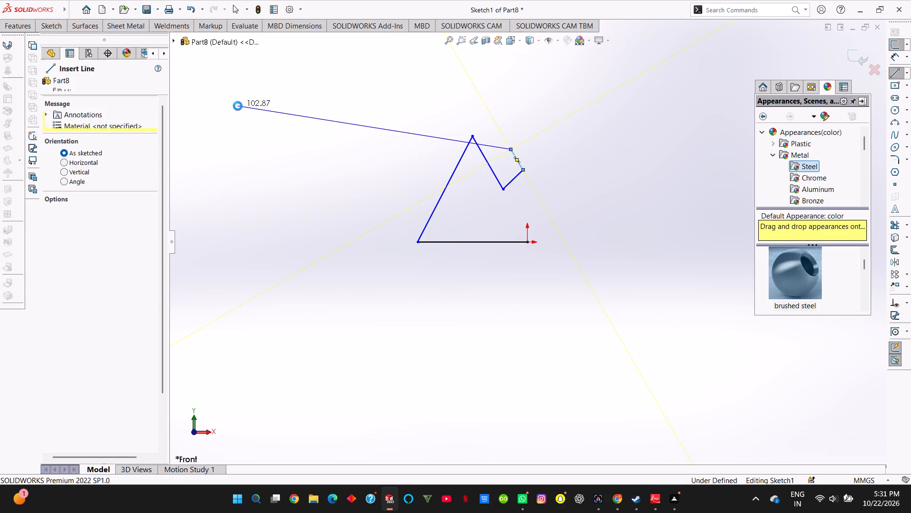
Dimension the horizontal base line with Smart Dimension and set its length to 100 mm.
click(61, 30)
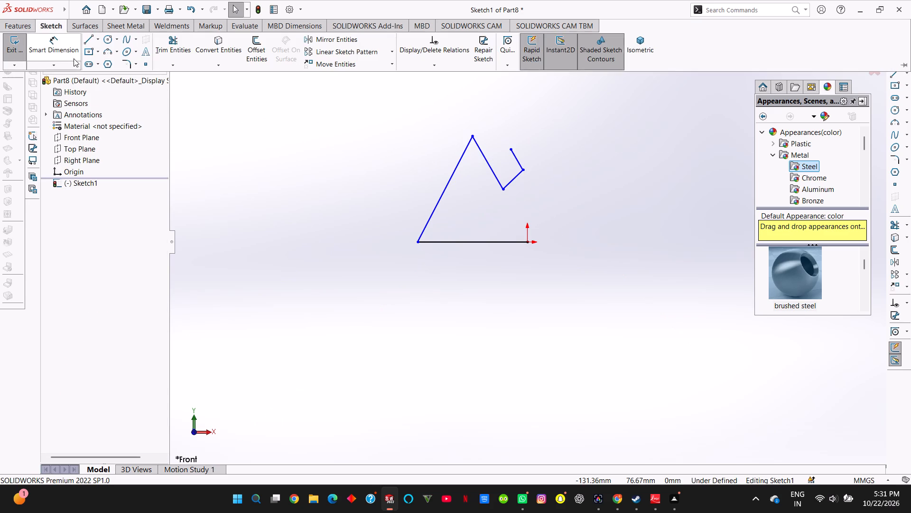
click(72, 48)
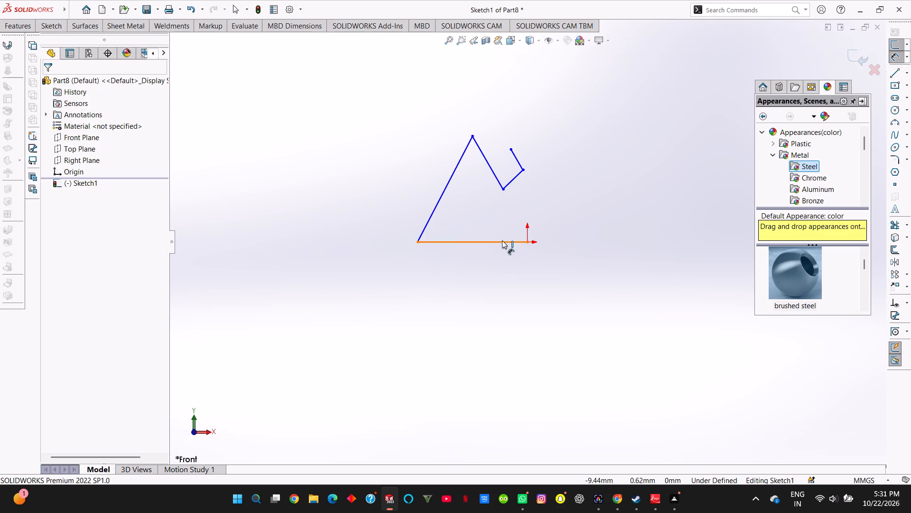
click(502, 240)
click(495, 286)
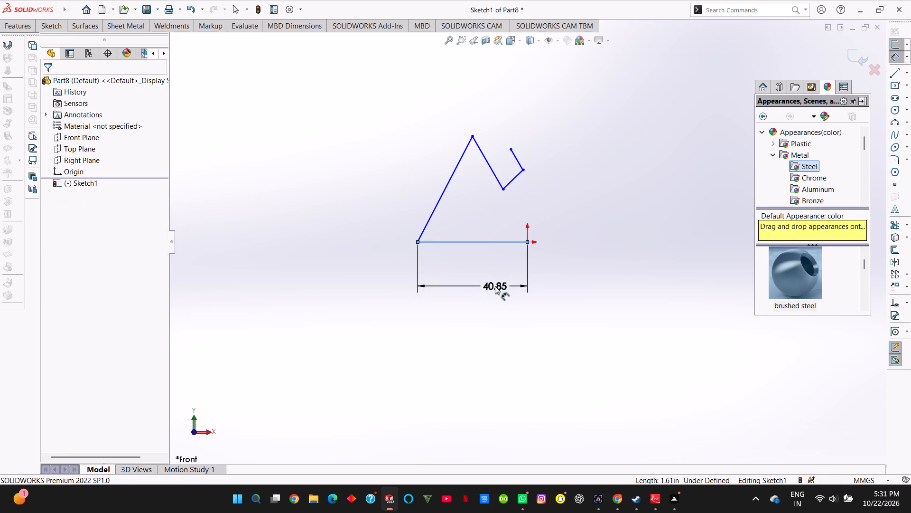
key(1)
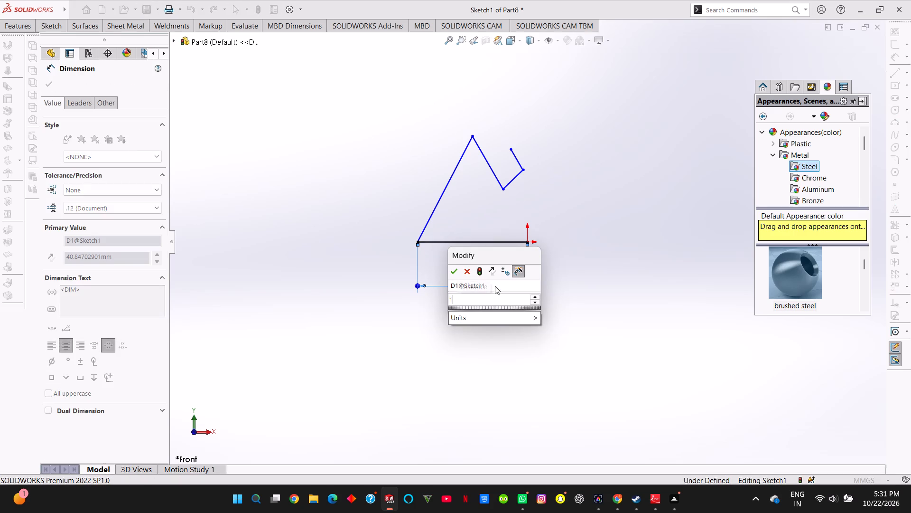
text(00)
key(Return)
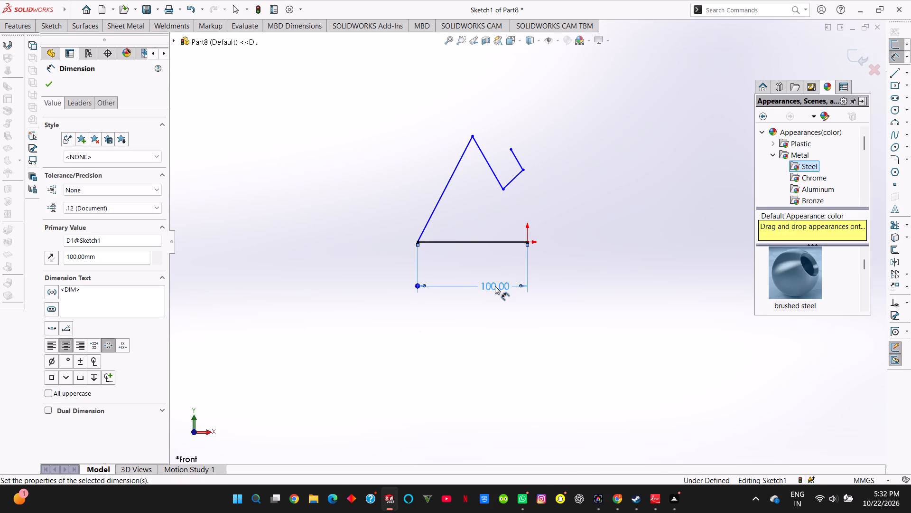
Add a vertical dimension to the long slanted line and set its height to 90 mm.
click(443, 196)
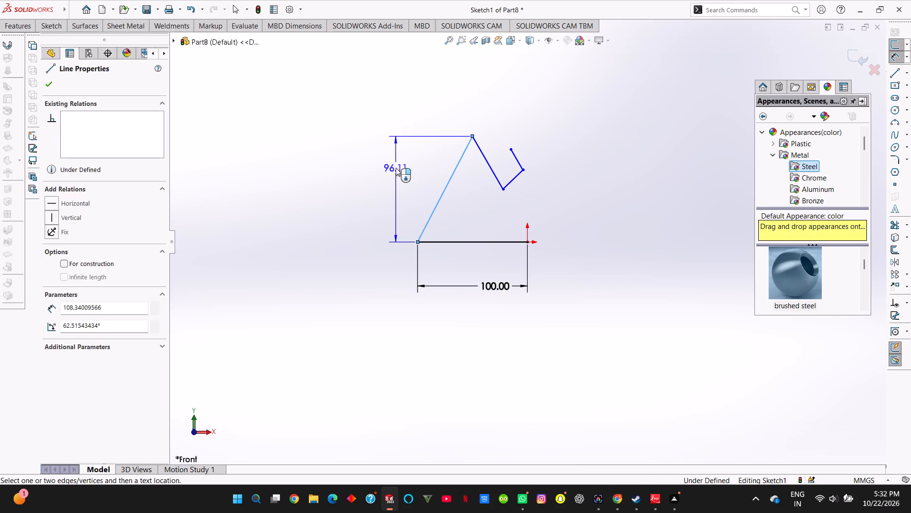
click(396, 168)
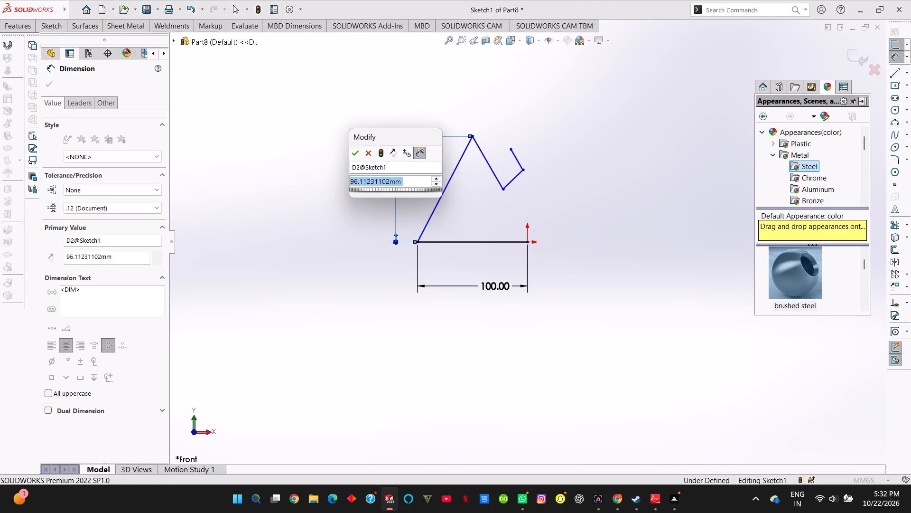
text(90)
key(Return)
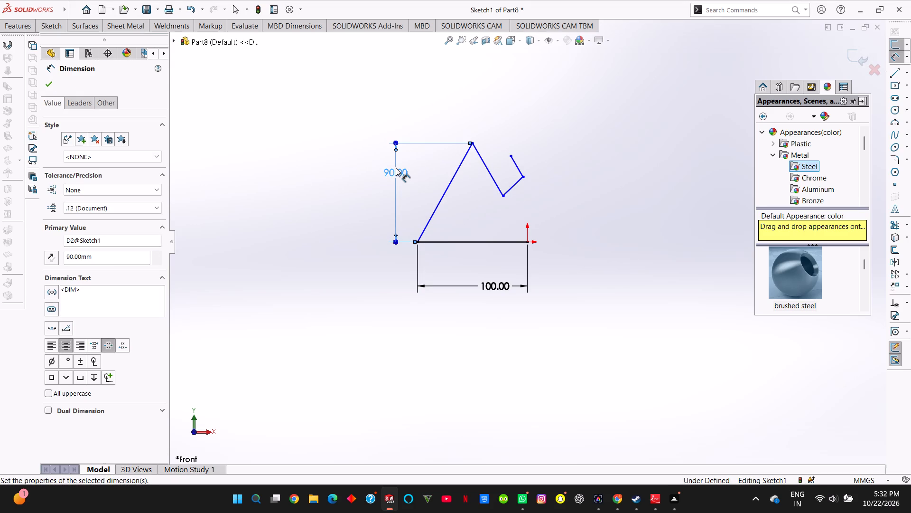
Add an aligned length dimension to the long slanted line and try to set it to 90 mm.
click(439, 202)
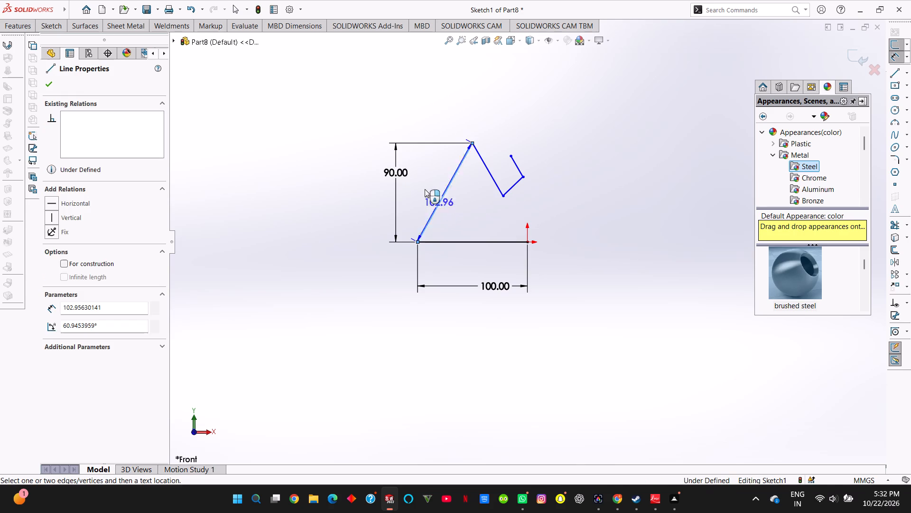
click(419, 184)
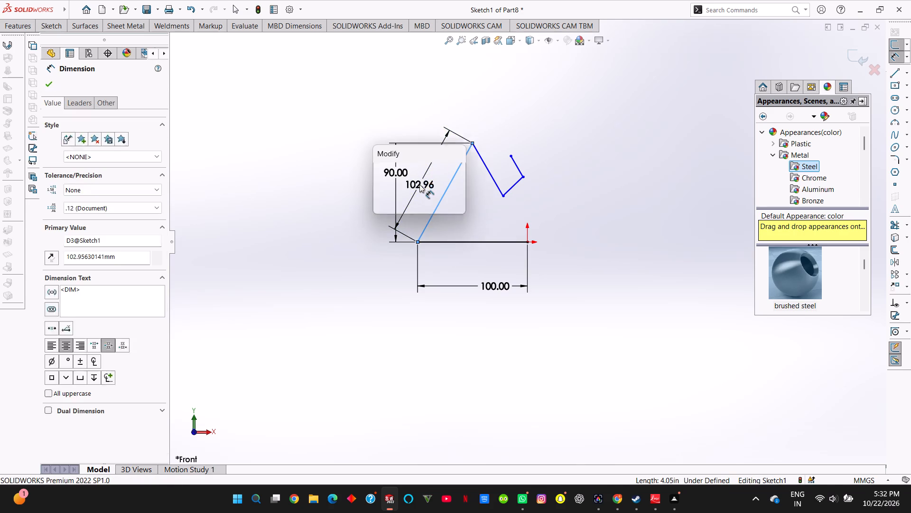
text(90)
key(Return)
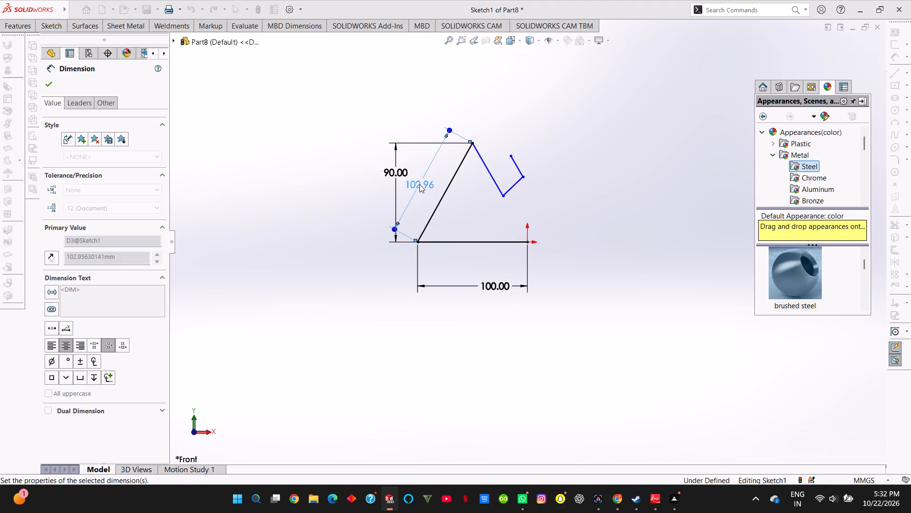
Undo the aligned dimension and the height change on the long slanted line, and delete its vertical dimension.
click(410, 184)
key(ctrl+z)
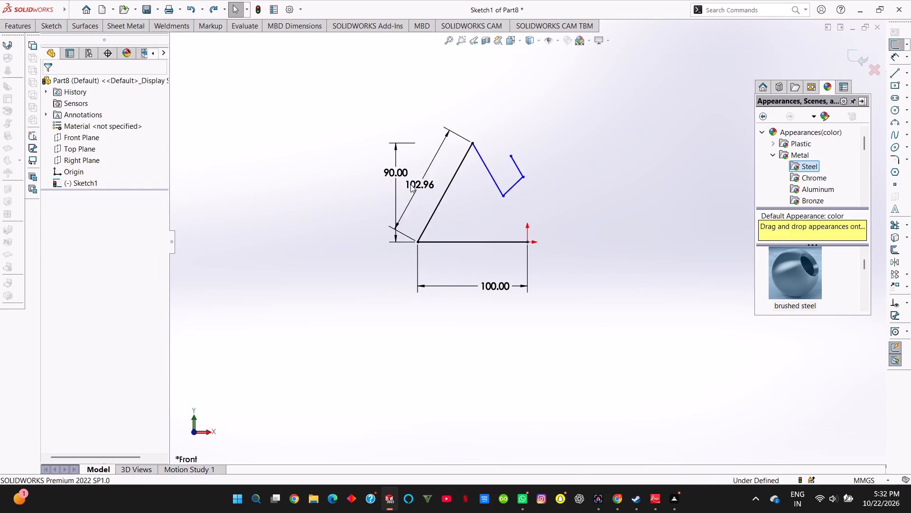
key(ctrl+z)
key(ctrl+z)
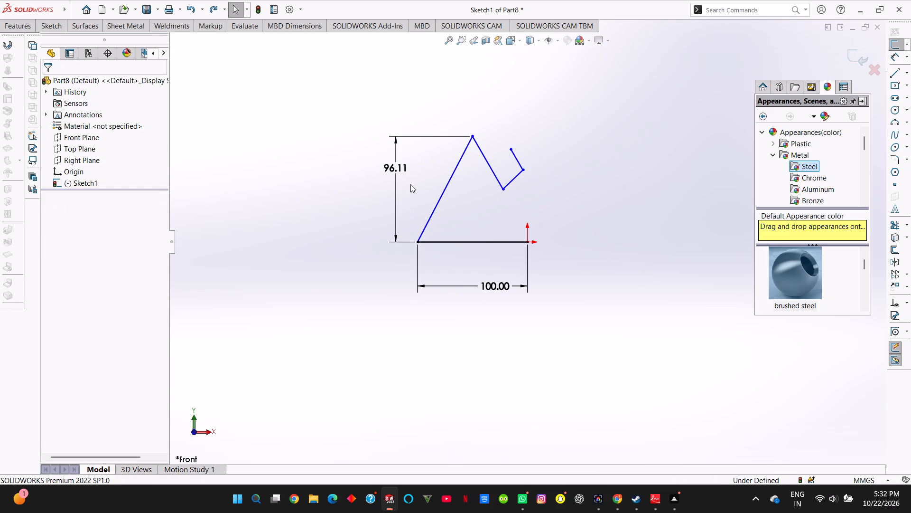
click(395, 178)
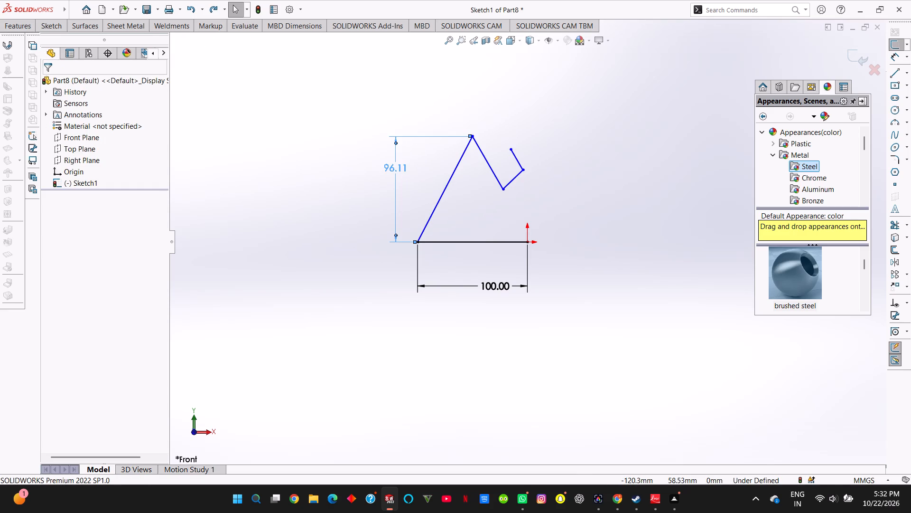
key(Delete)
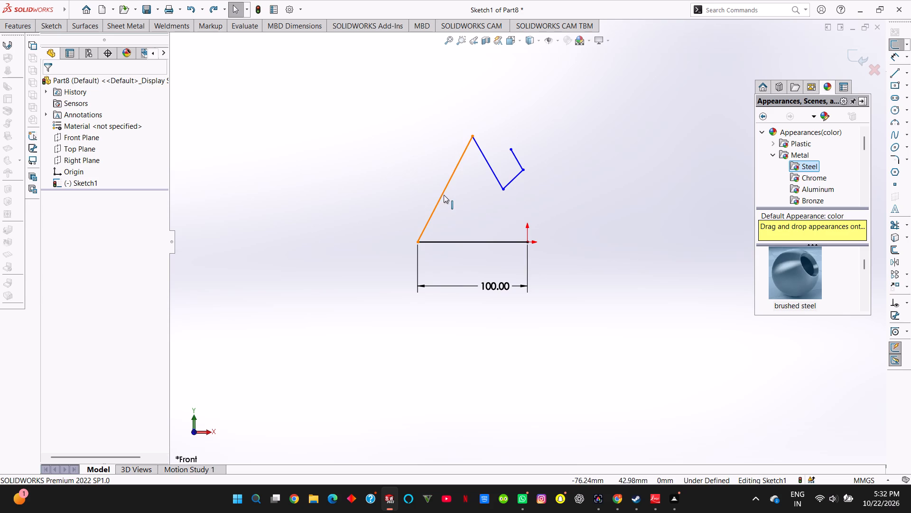
Add an aligned length dimension to the long slanted line rising from the base line and set it to 90 mm.
click(443, 193)
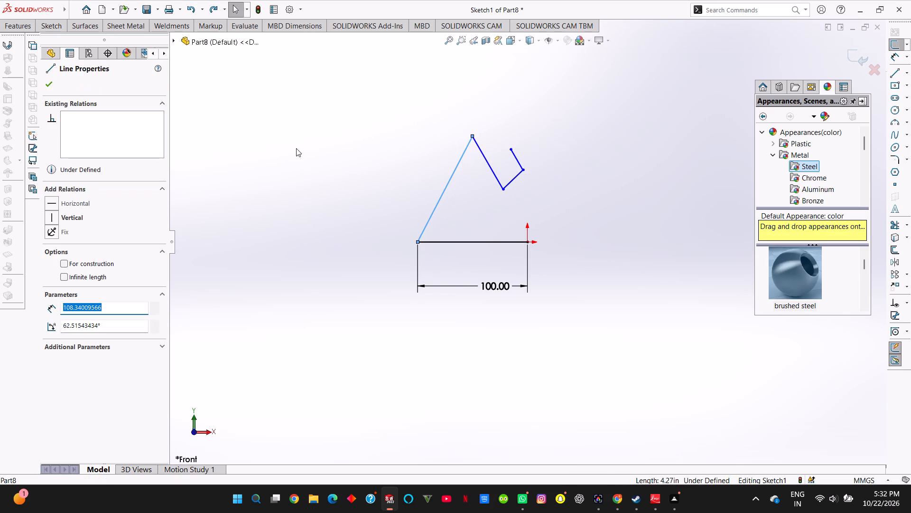
click(59, 25)
click(66, 50)
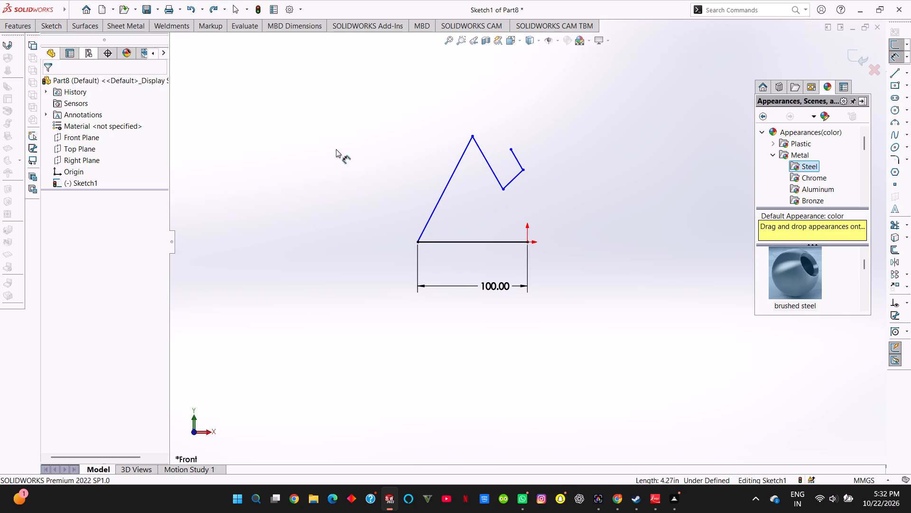
click(444, 195)
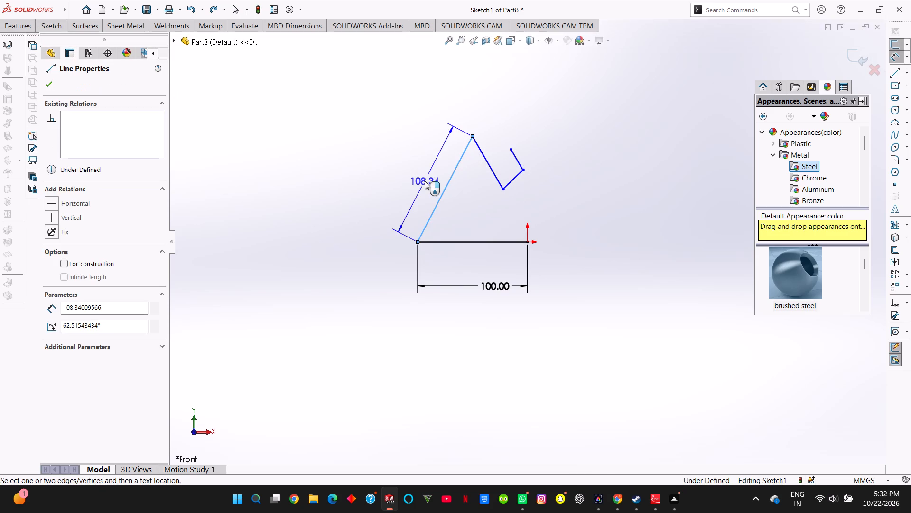
click(425, 181)
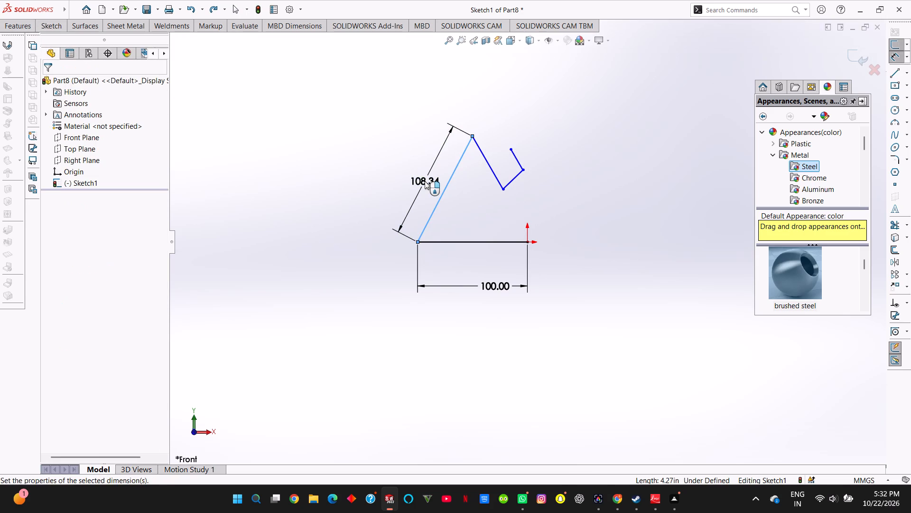
text(90)
key(Return)
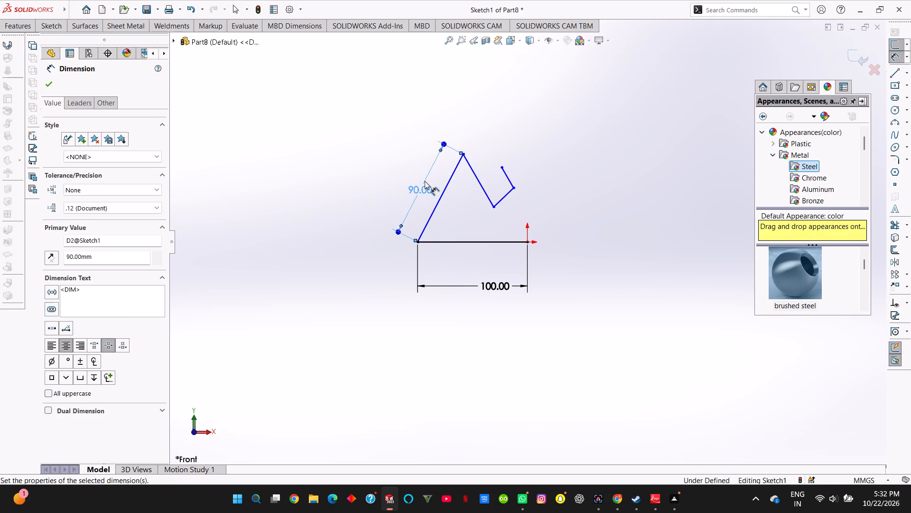
Dimension the length of the second slanted line, descending from the apex, and set it to 70 mm.
click(475, 172)
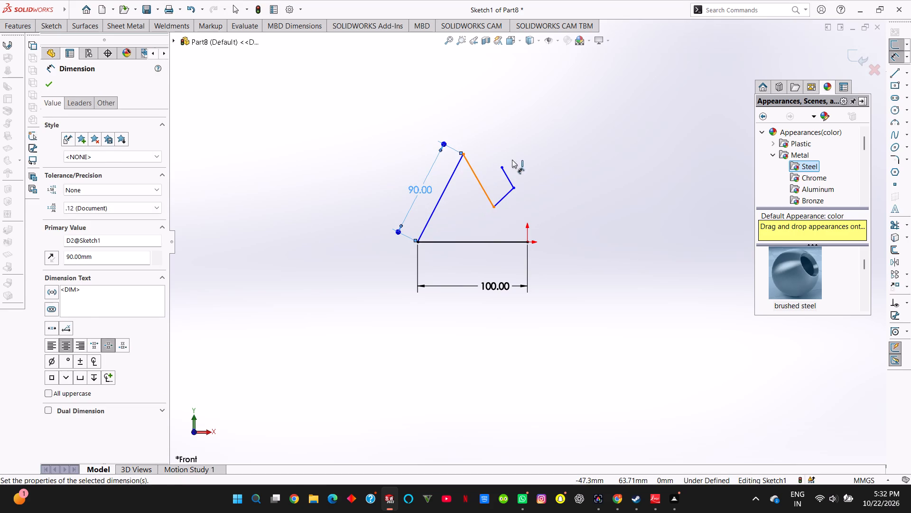
click(550, 119)
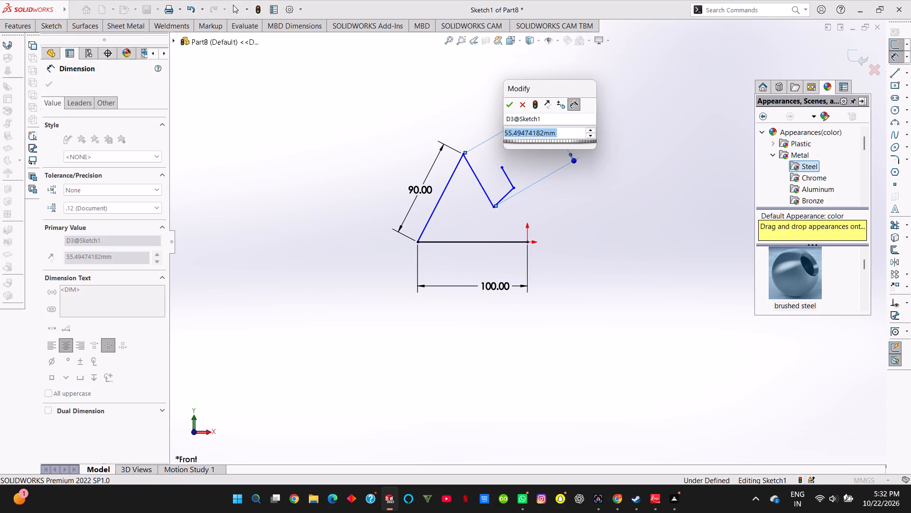
text(70)
key(Return)
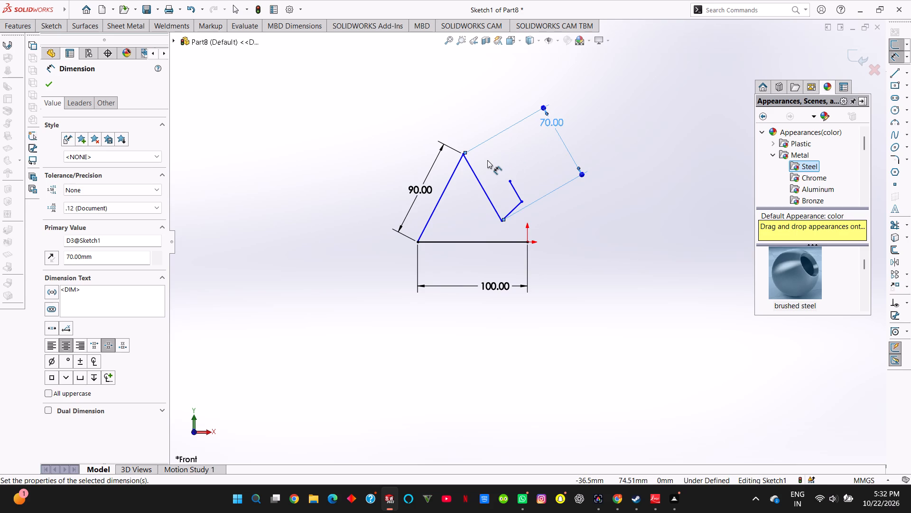
Dimension the two short lip lines, setting the one joined to the 70 mm line to 18 mm and the end line to 8 mm.
click(512, 209)
click(561, 247)
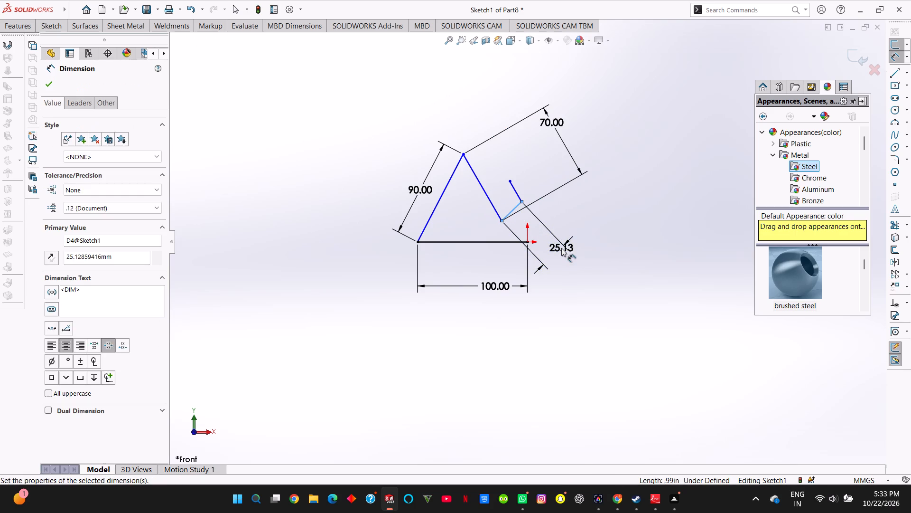
text(18)
key(Return)
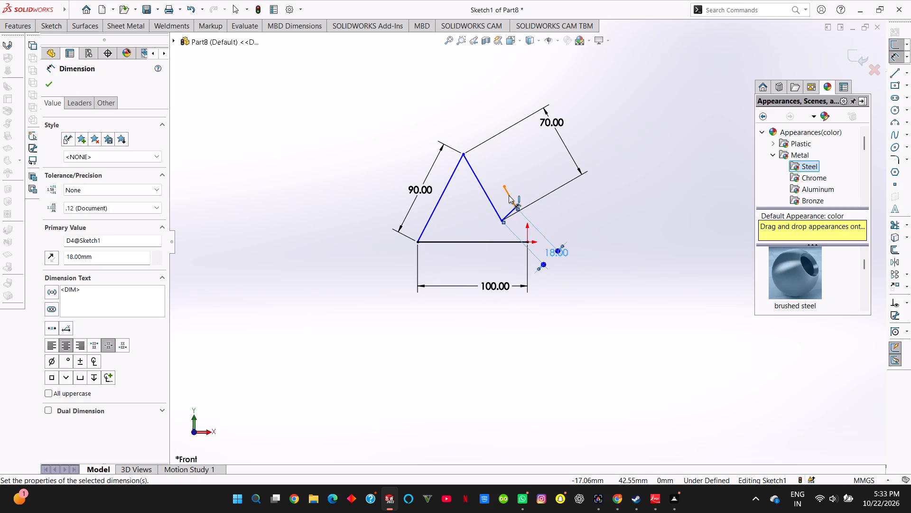
click(509, 195)
click(530, 182)
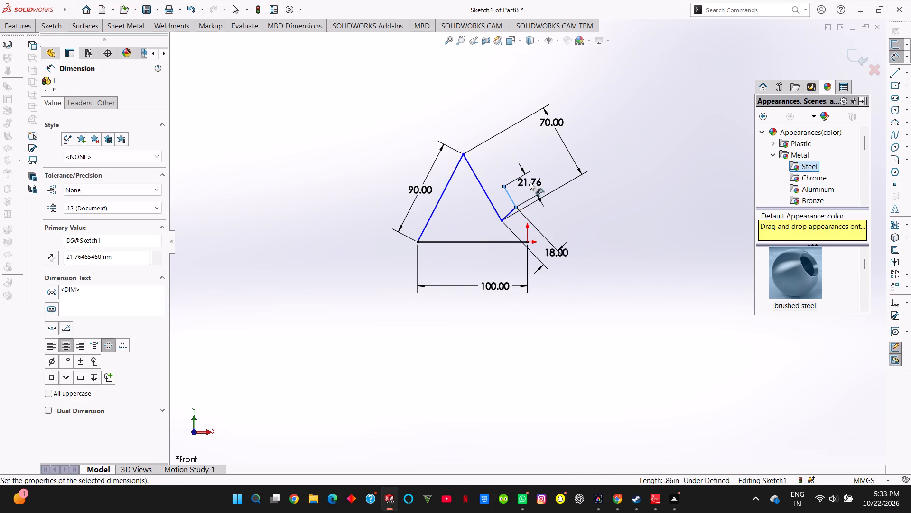
key(8)
key(Return)
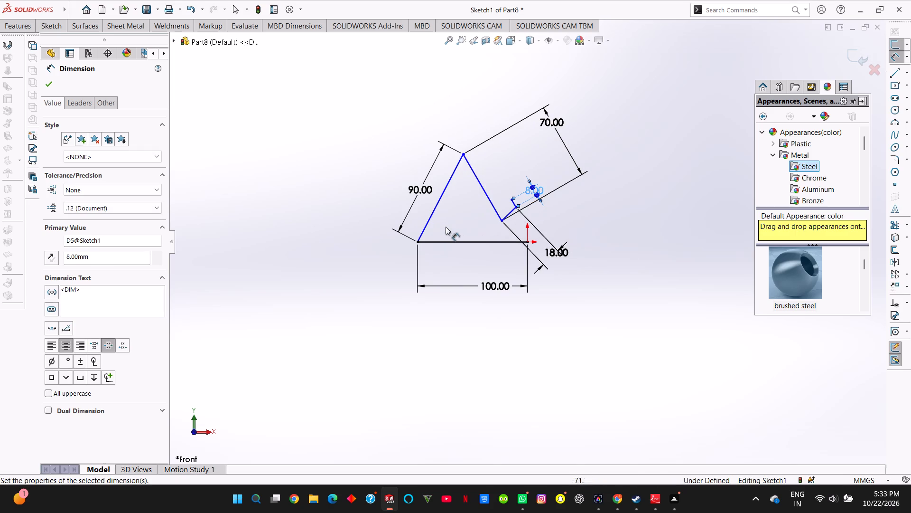
Add an angle dimension between the 90 mm slanted line and the horizontal base line and set it to 60 degrees.
click(430, 219)
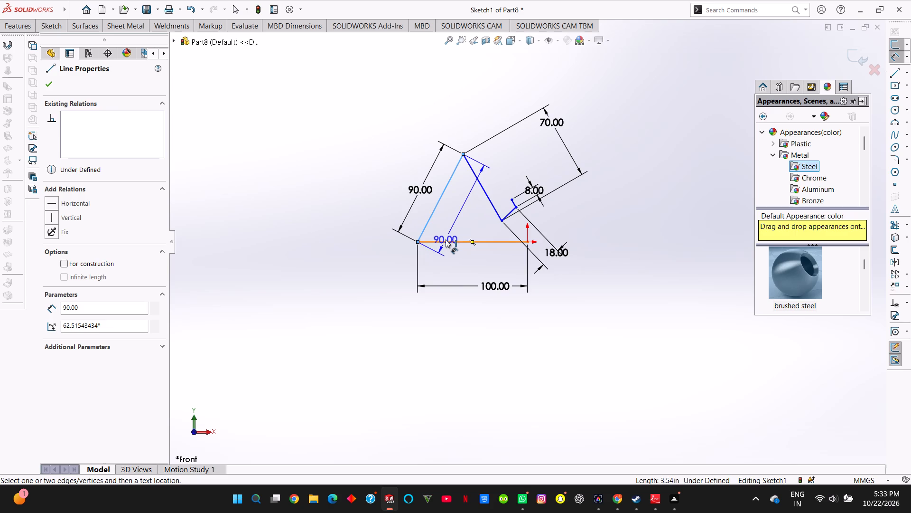
click(446, 239)
click(449, 217)
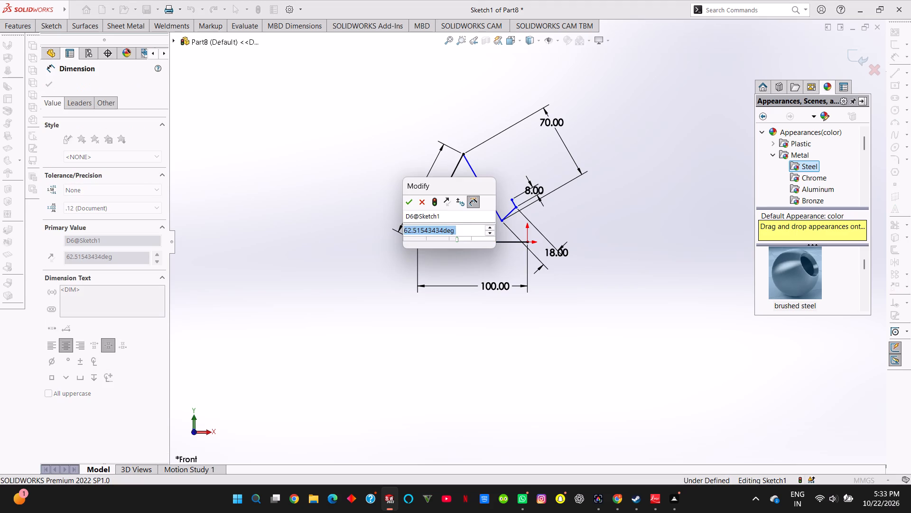
text(60)
key(Return)
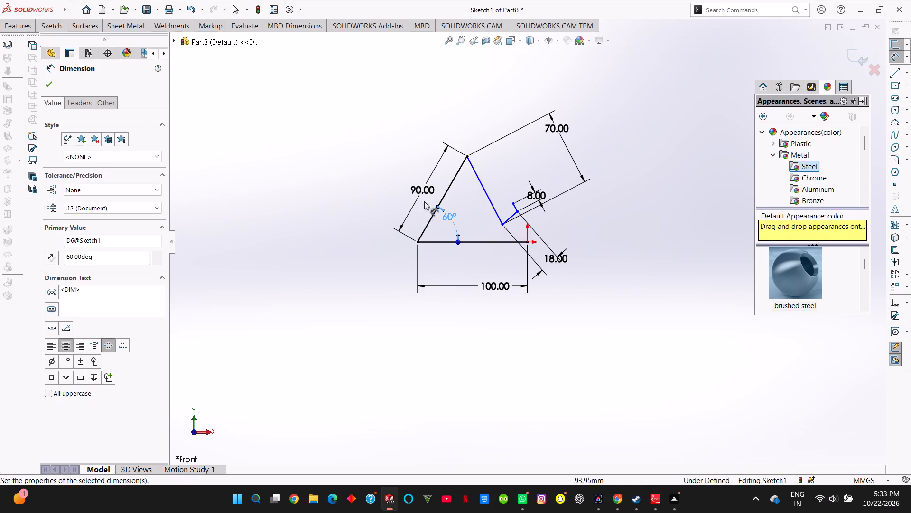
Add an angle dimension at the apex between the 90 mm and 70 mm slanted lines and set it to 60 degrees.
click(450, 190)
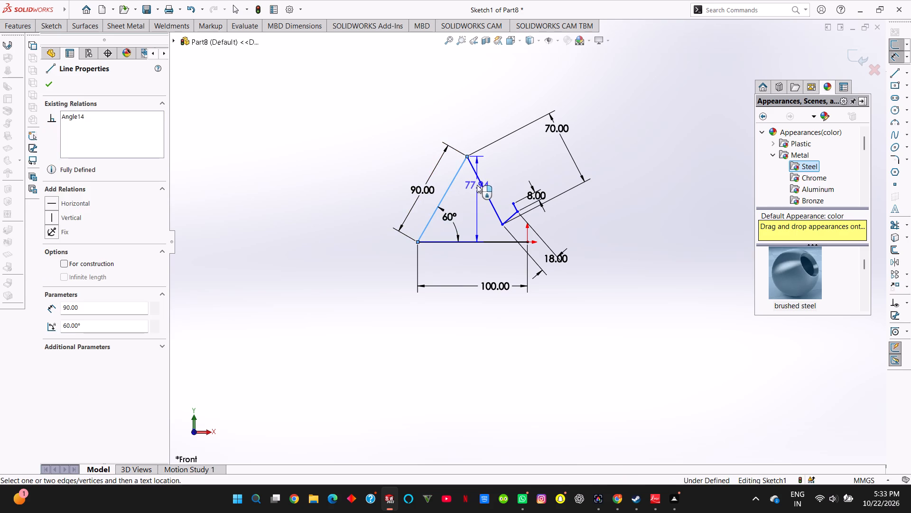
click(479, 179)
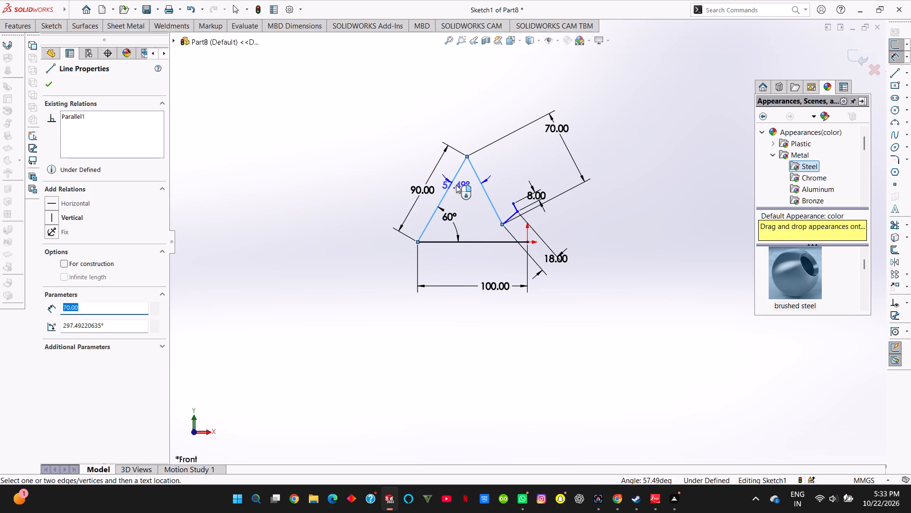
click(463, 189)
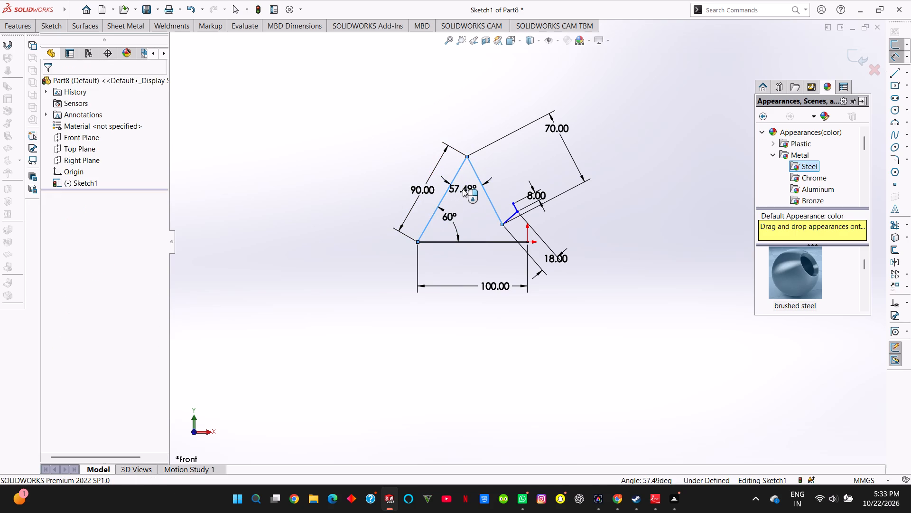
text(60)
key(Return)
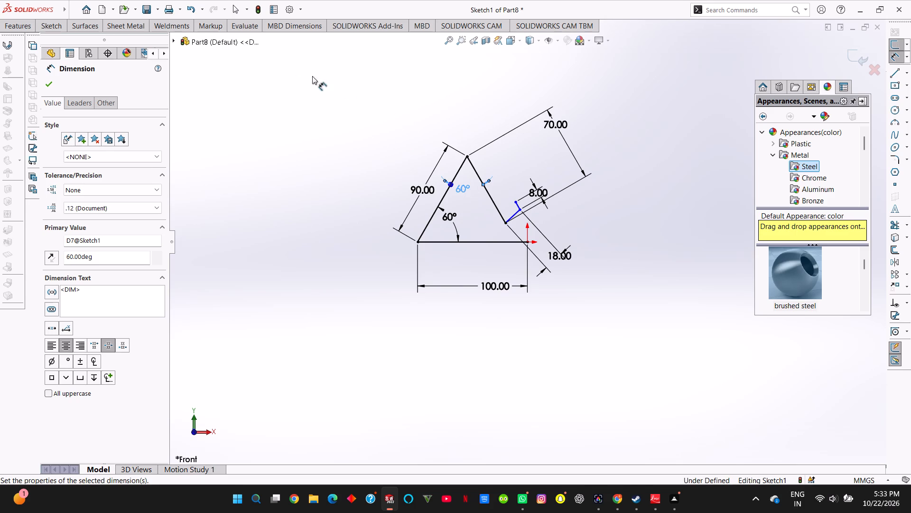
click(44, 87)
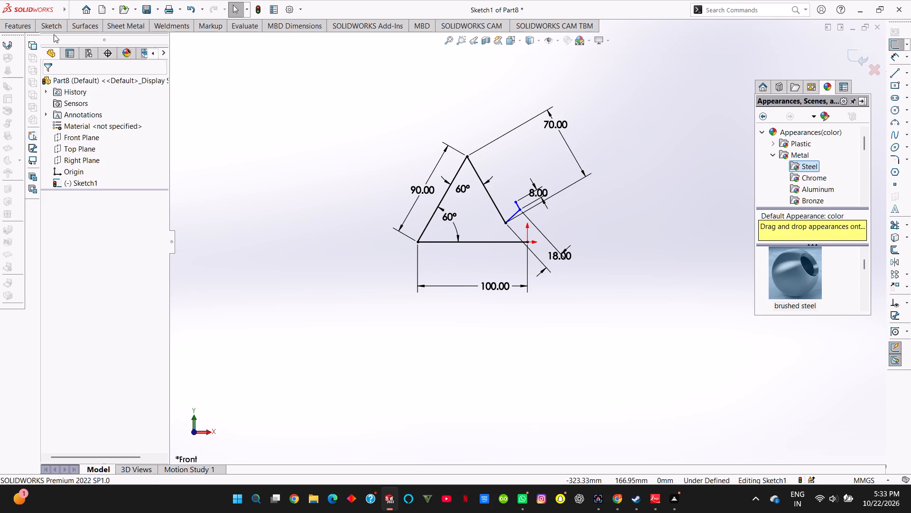
Create a sheet metal Base Flange from the sketched profile with 2 mm thickness and 85 mm depth, using the Mid Plane end condition.
click(54, 27)
click(28, 29)
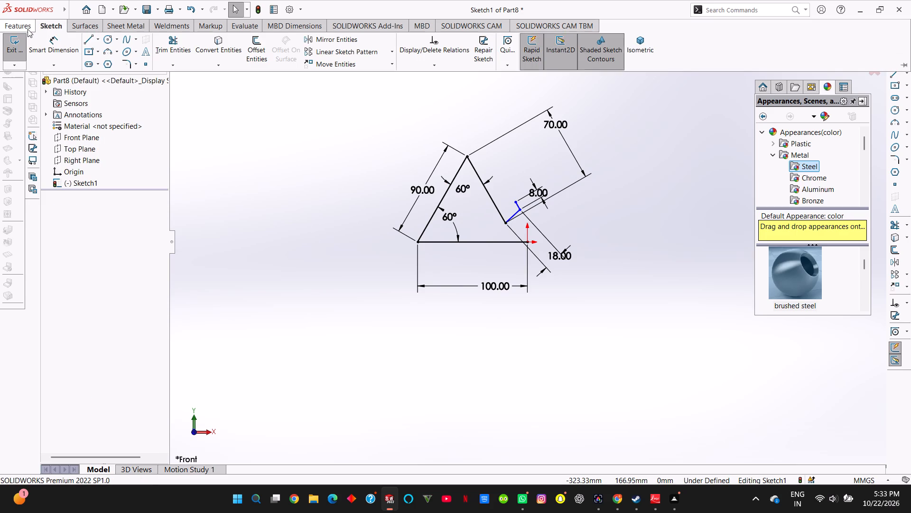
click(106, 28)
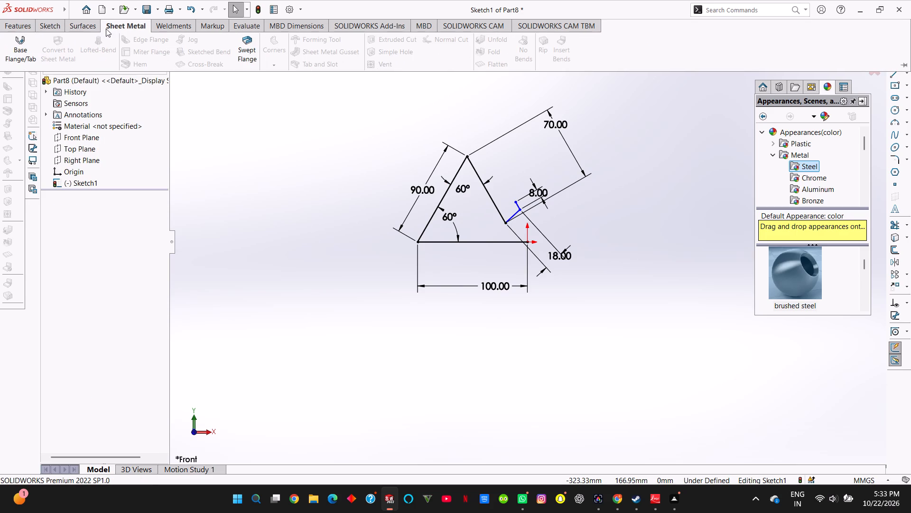
click(27, 47)
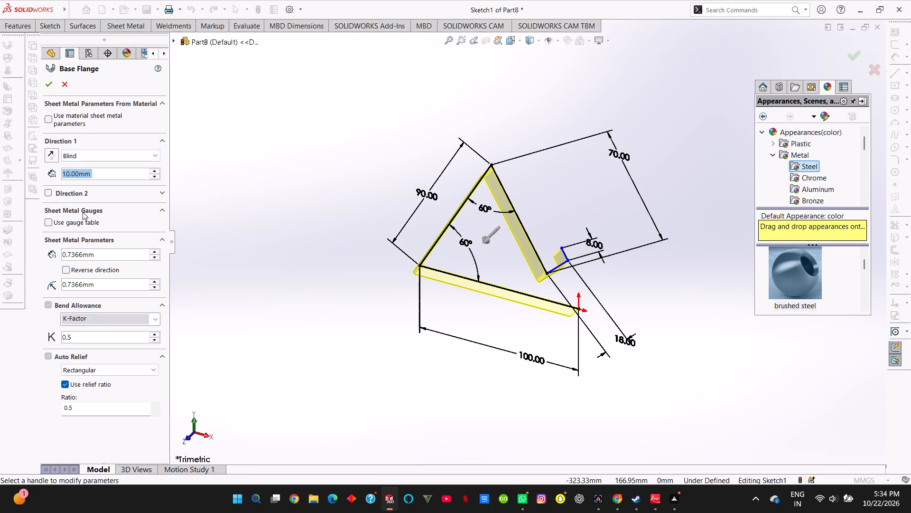
click(97, 252)
drag(97, 252, 68, 253)
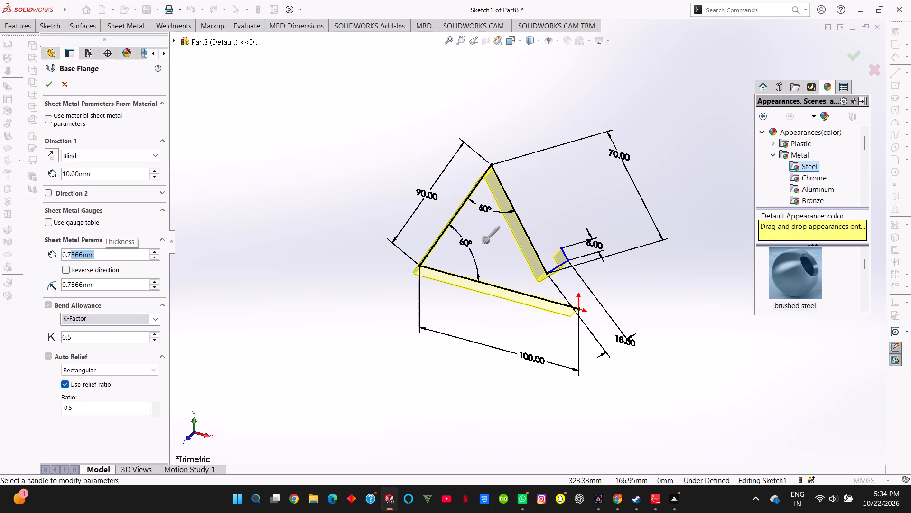
drag(68, 253, 46, 247)
key(2)
key(Return)
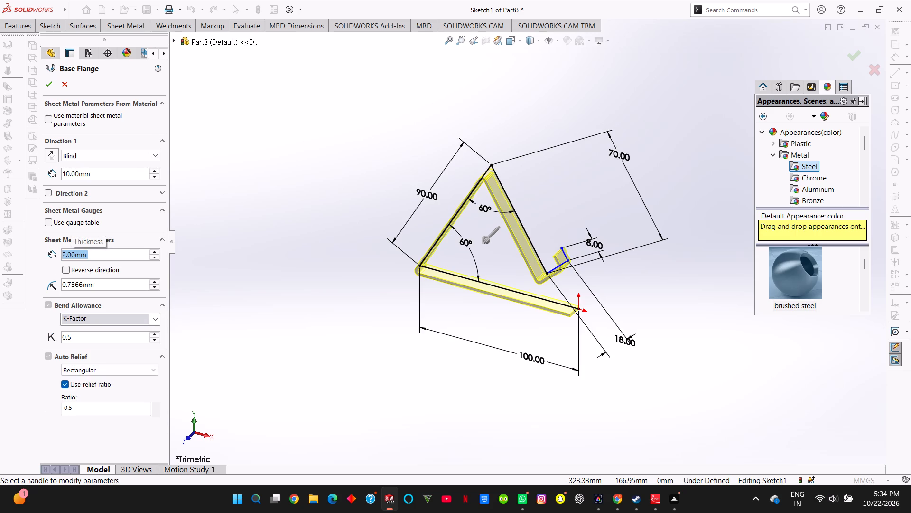
drag(114, 170, 3, 176)
text(85)
key(Return)
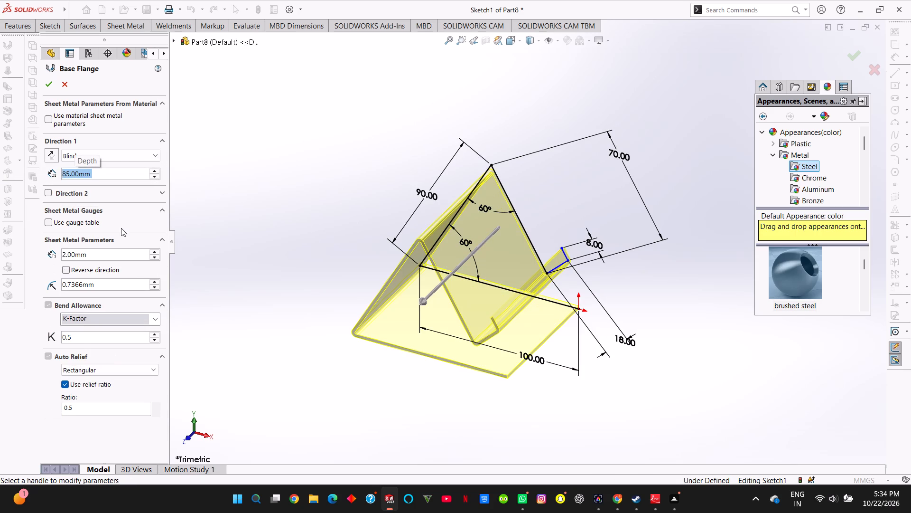
click(126, 153)
click(135, 196)
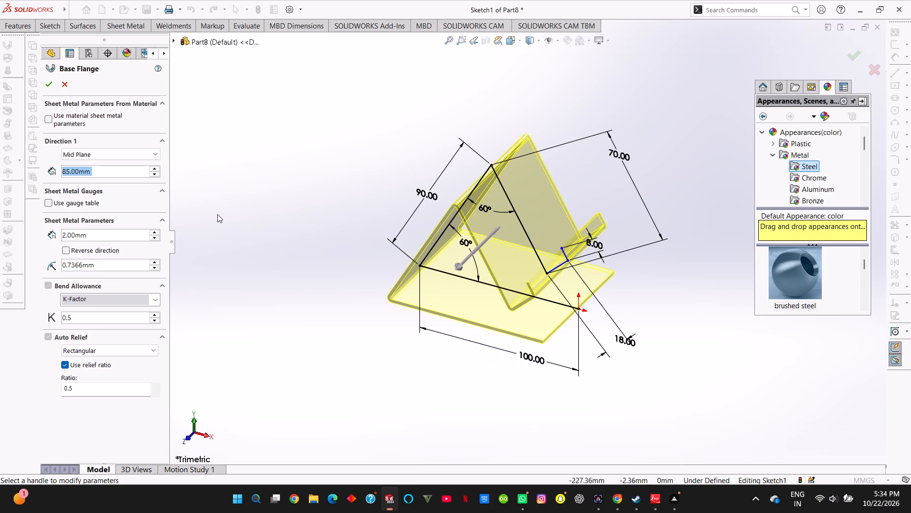
click(46, 87)
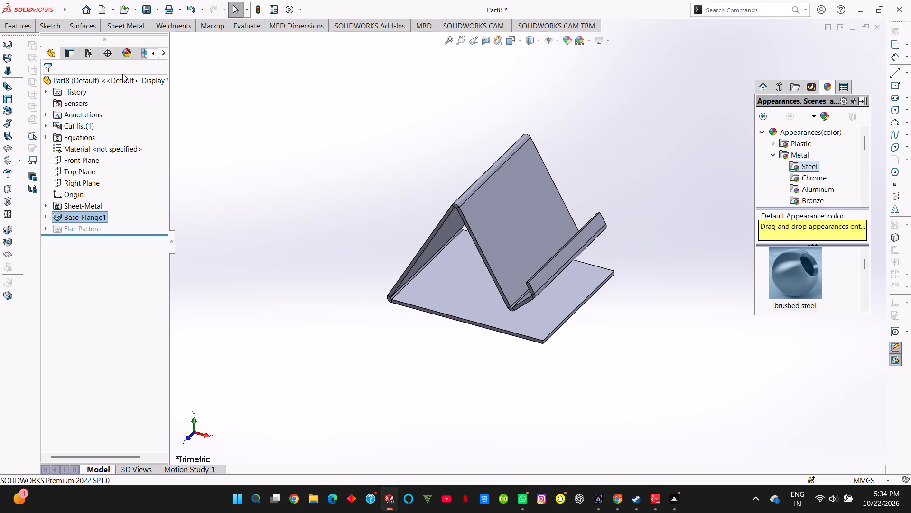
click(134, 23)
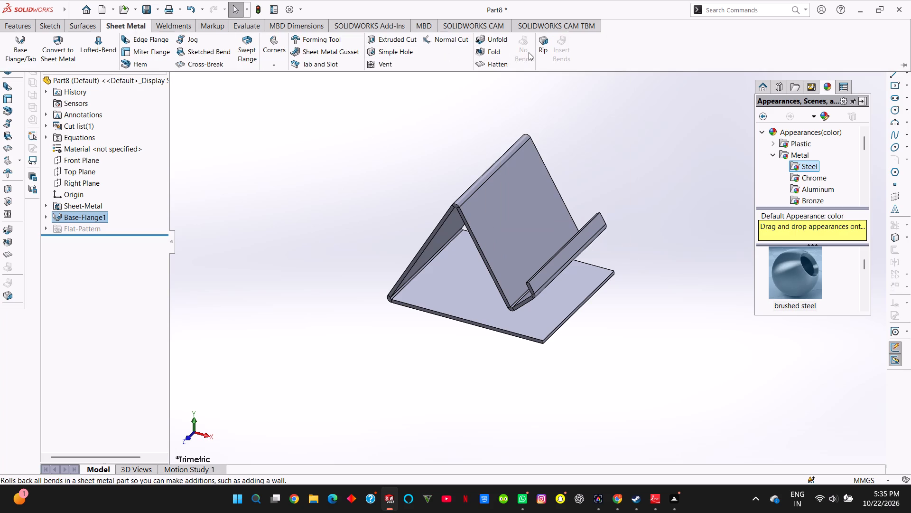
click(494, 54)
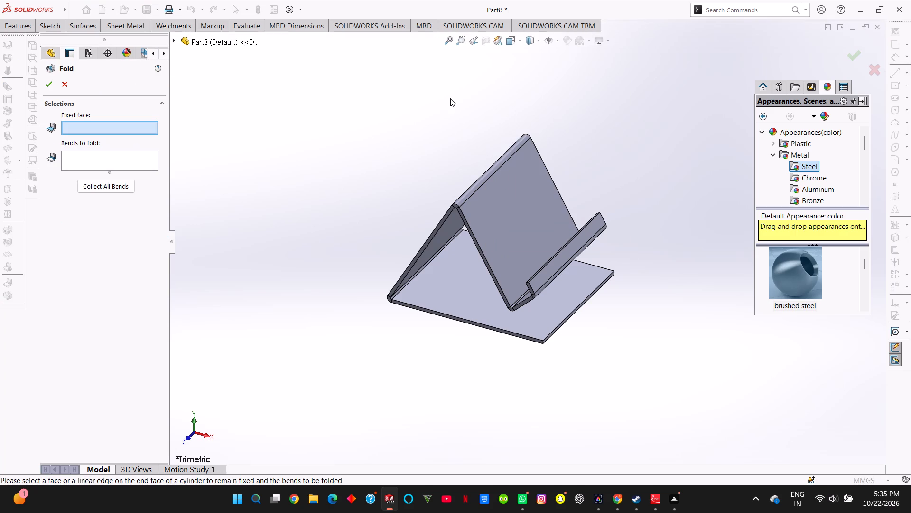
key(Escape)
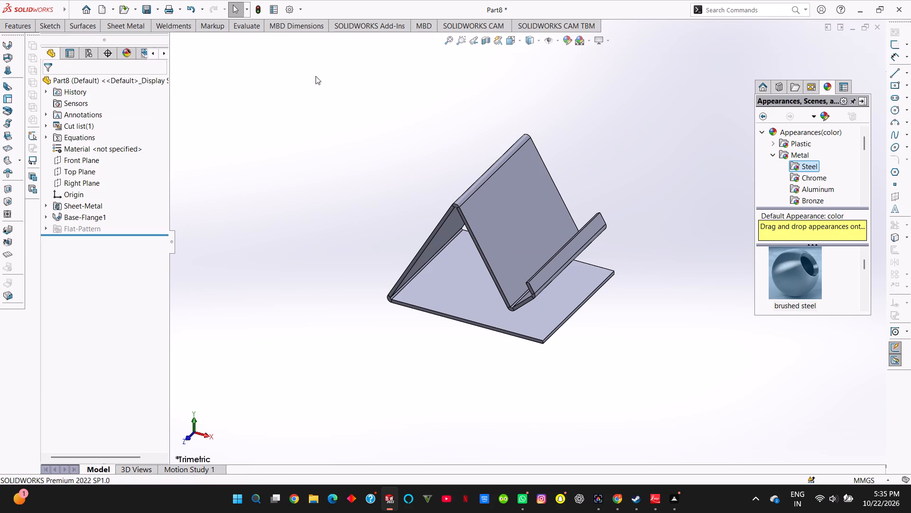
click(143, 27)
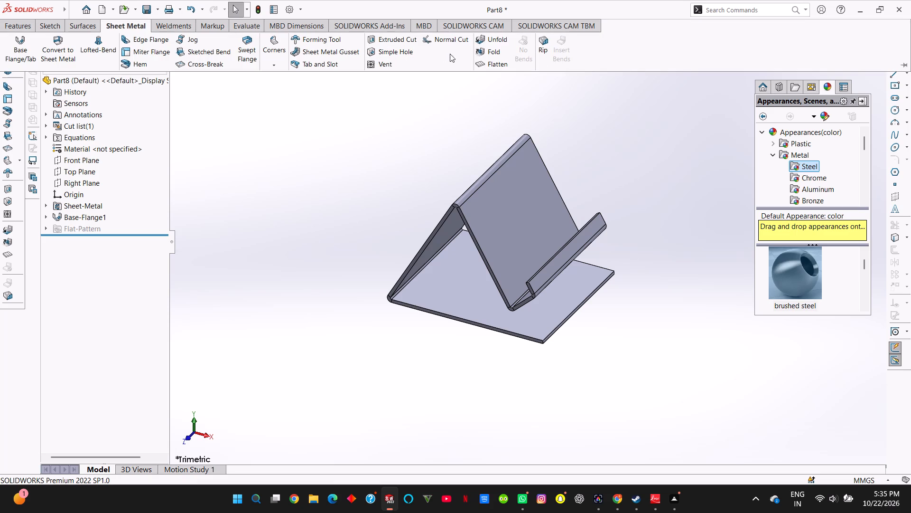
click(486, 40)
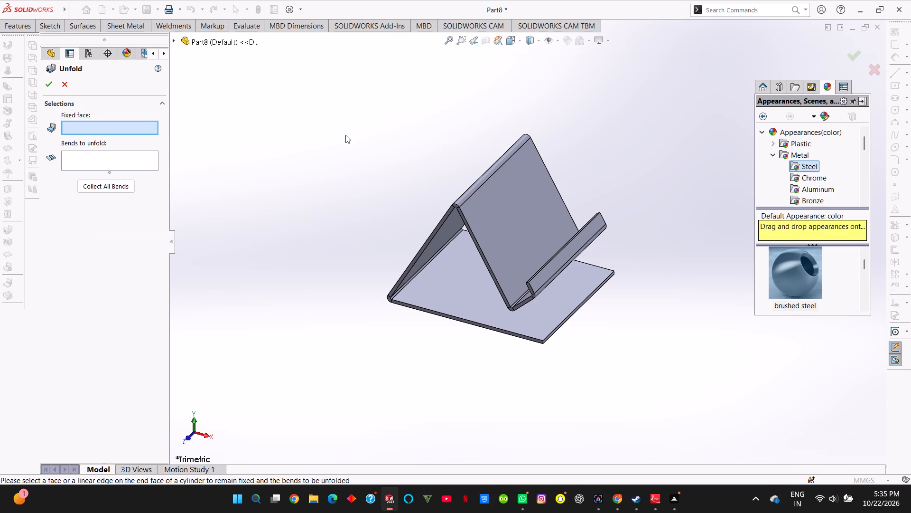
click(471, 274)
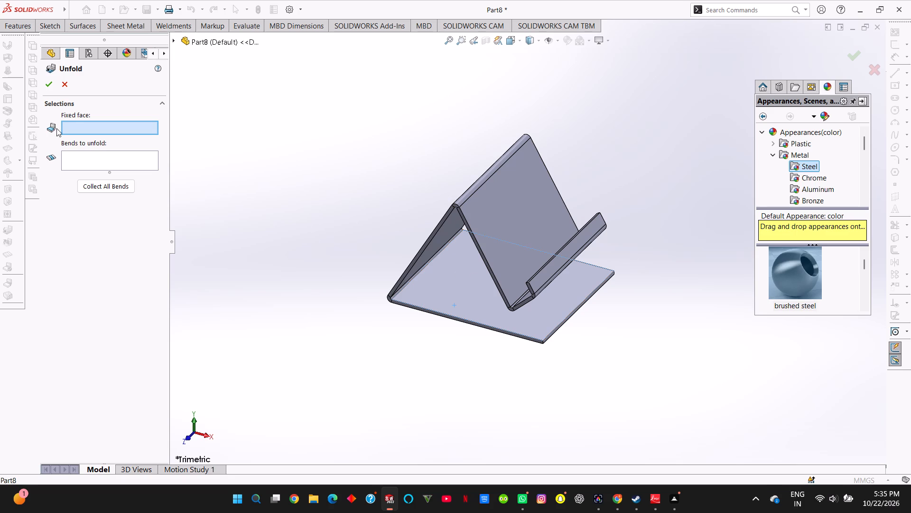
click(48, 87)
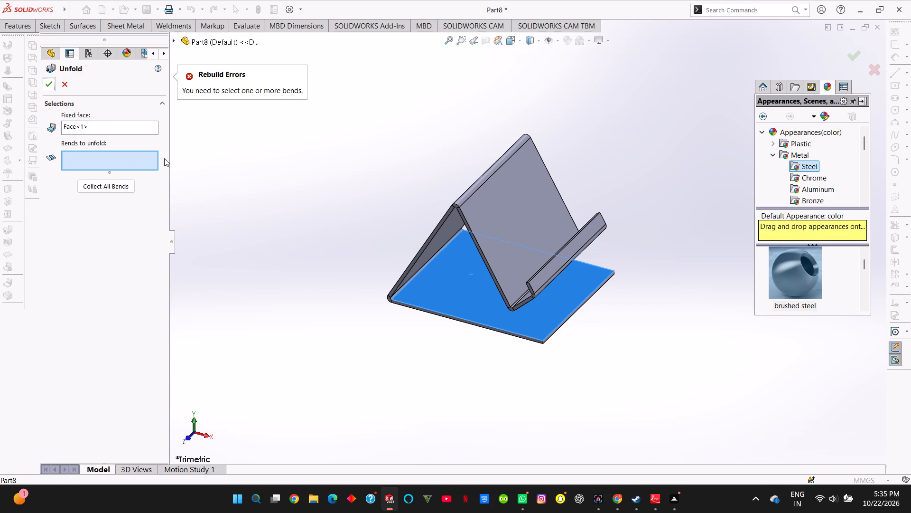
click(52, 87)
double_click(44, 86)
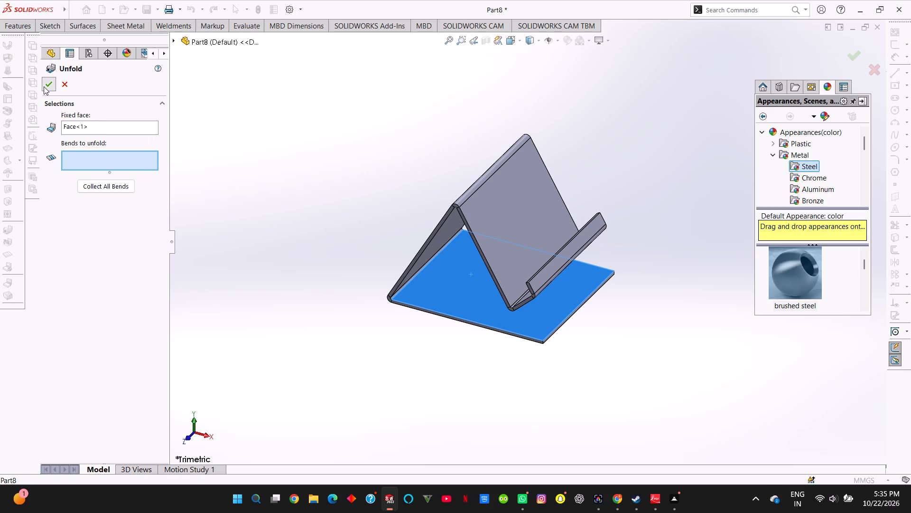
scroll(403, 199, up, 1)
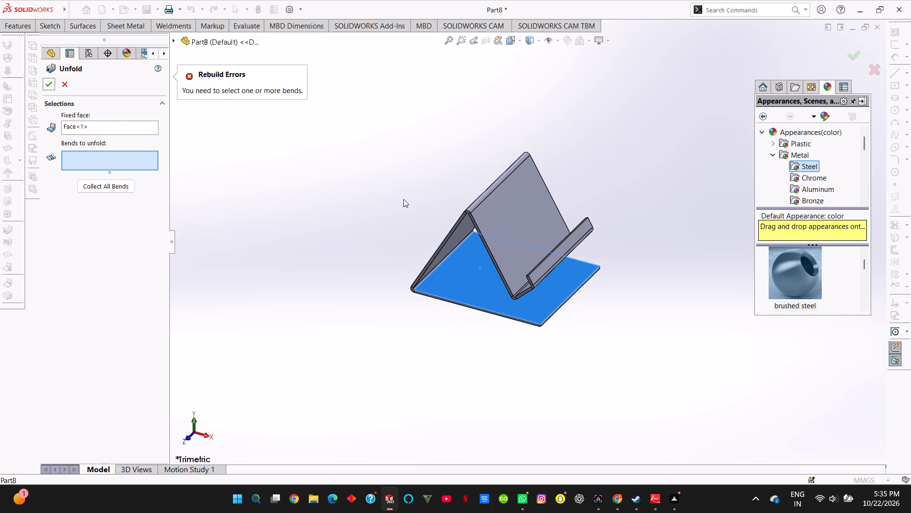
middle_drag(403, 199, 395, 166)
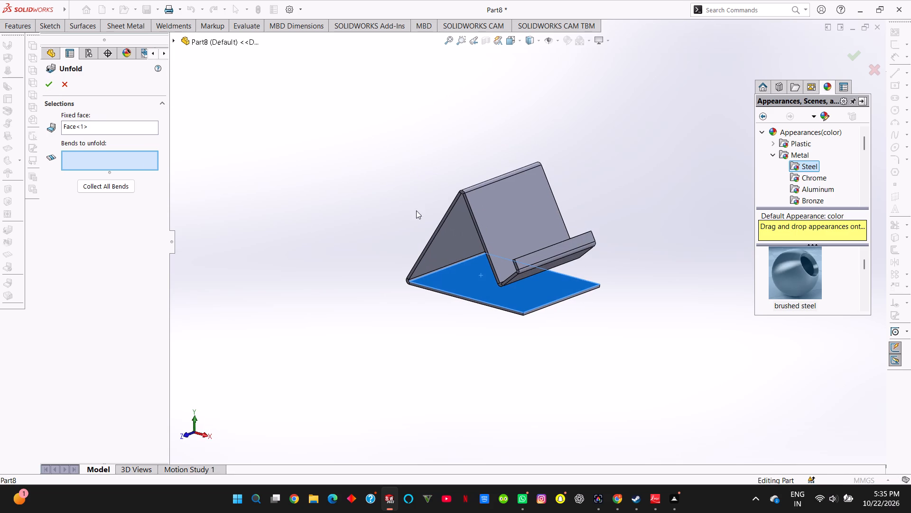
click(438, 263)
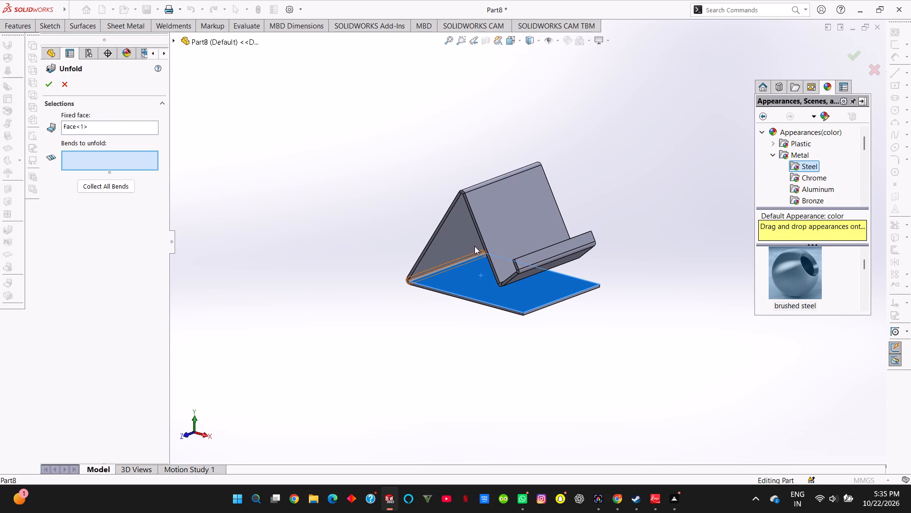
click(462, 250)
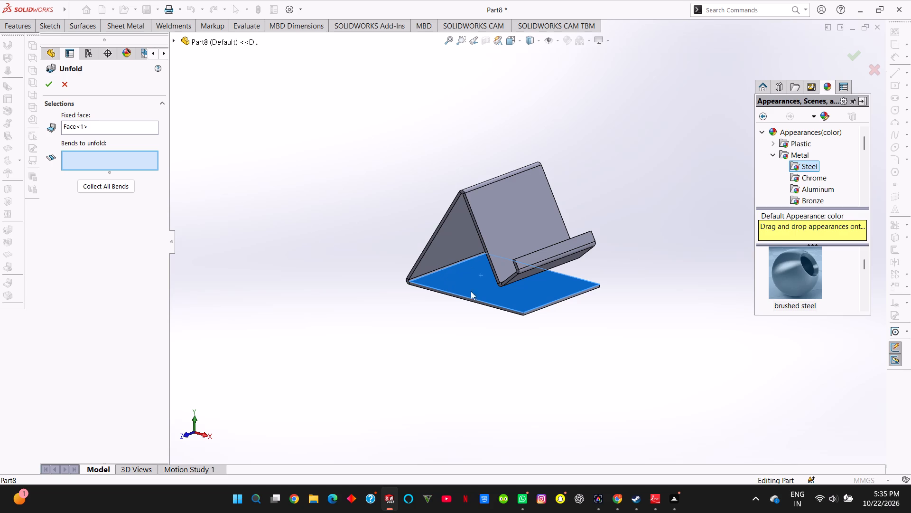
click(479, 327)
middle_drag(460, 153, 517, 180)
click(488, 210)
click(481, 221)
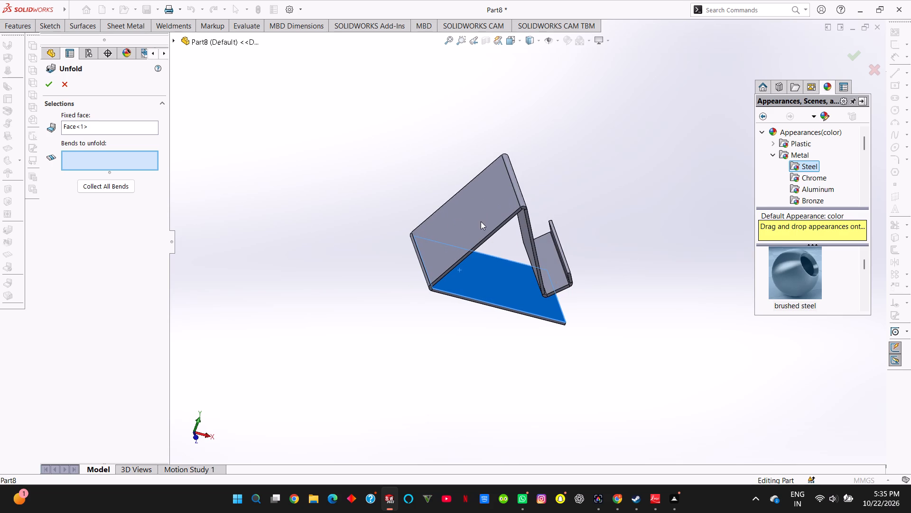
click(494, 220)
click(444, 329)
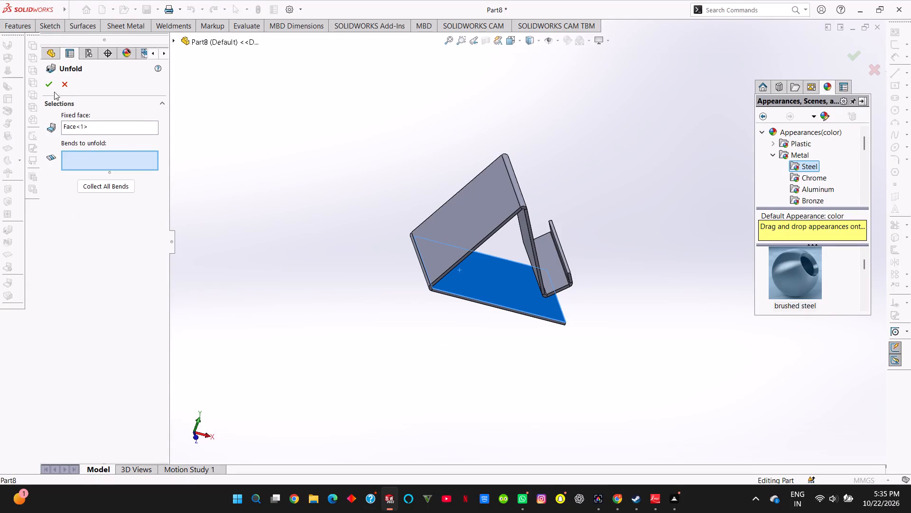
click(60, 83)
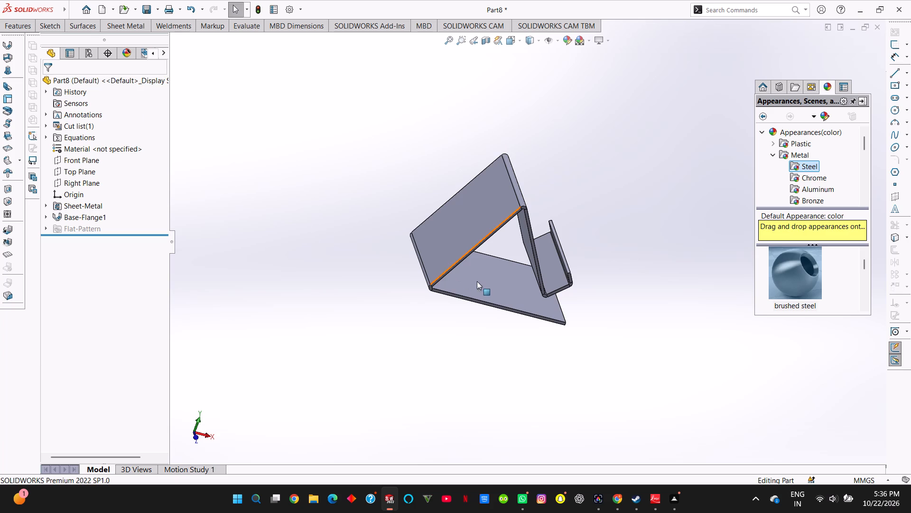
Unfold all four bends of the stand, keeping the top face of the horizontal base fixed.
click(110, 29)
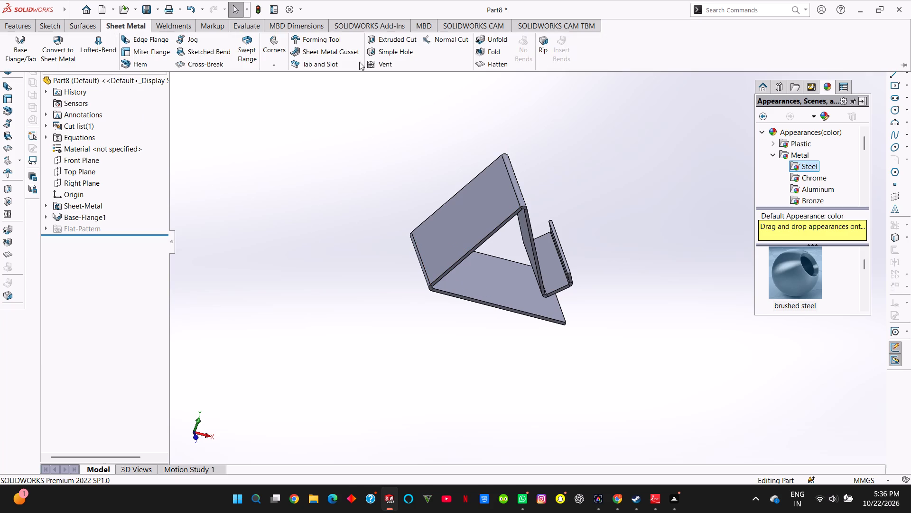
click(486, 40)
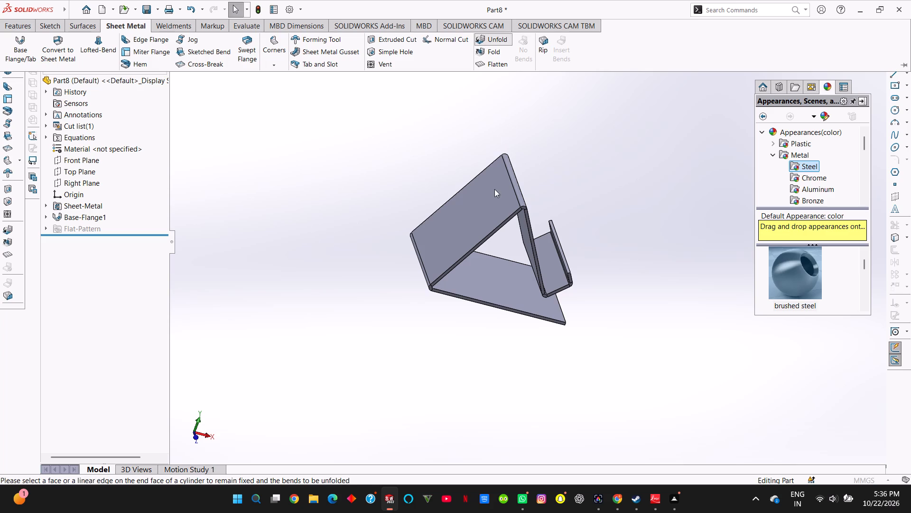
click(511, 293)
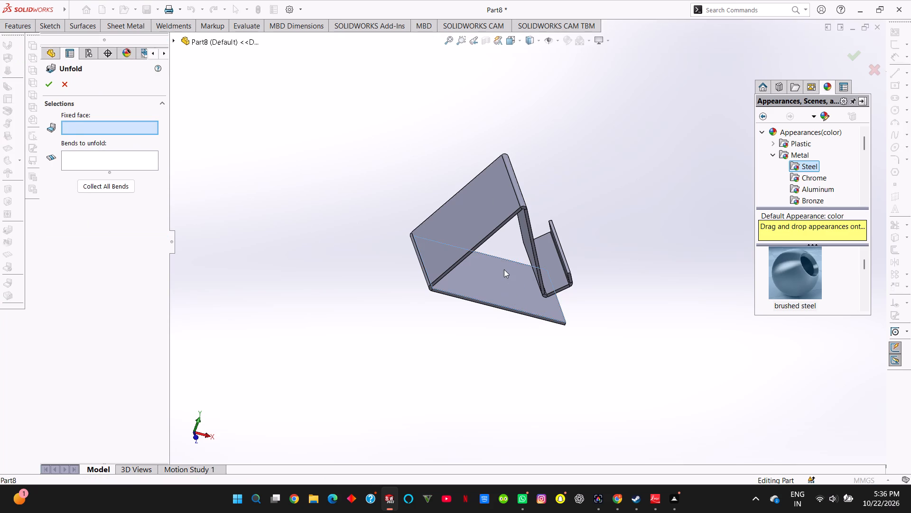
middle_drag(504, 269, 479, 260)
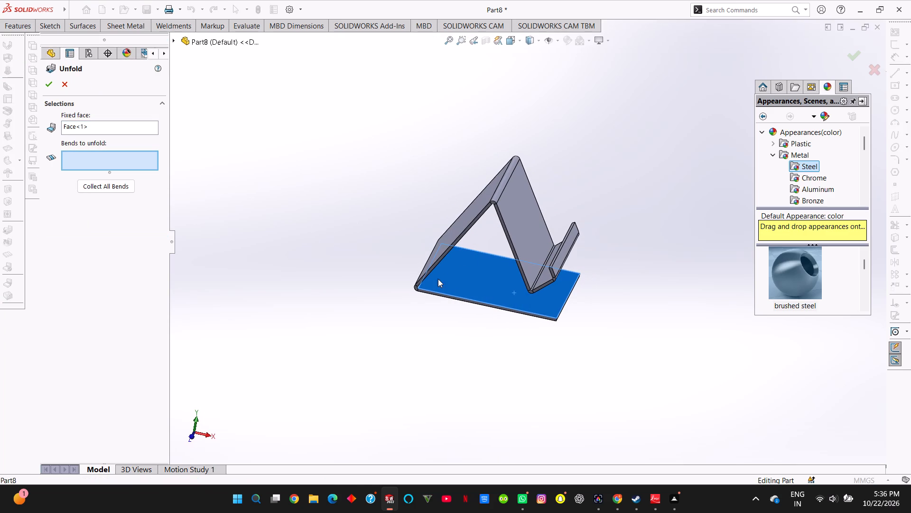
click(415, 286)
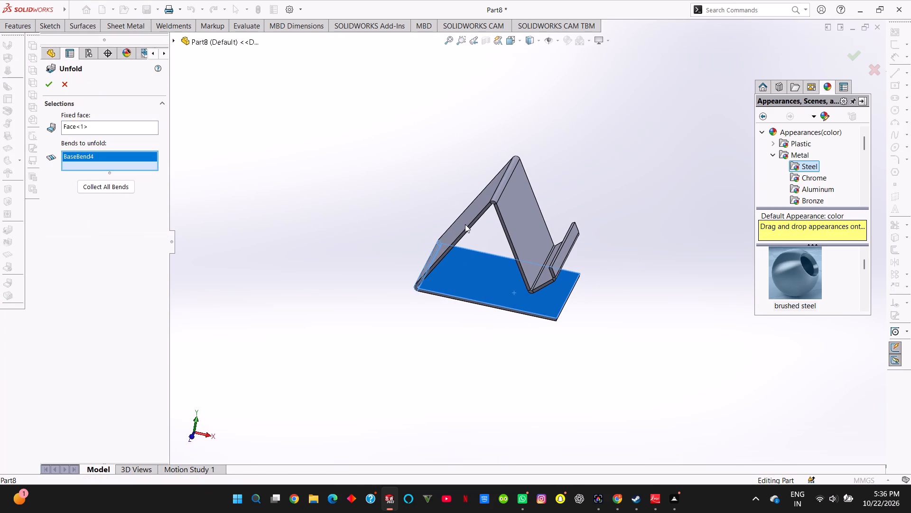
click(492, 203)
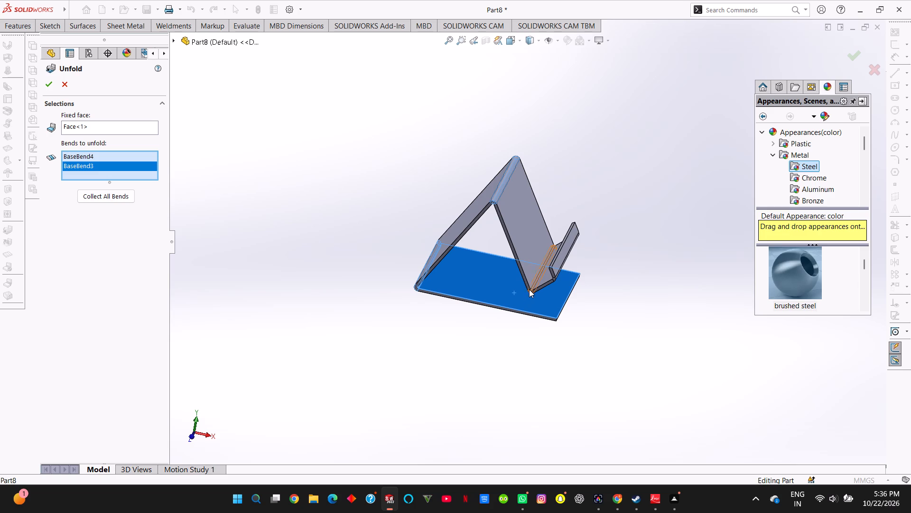
click(529, 289)
click(554, 277)
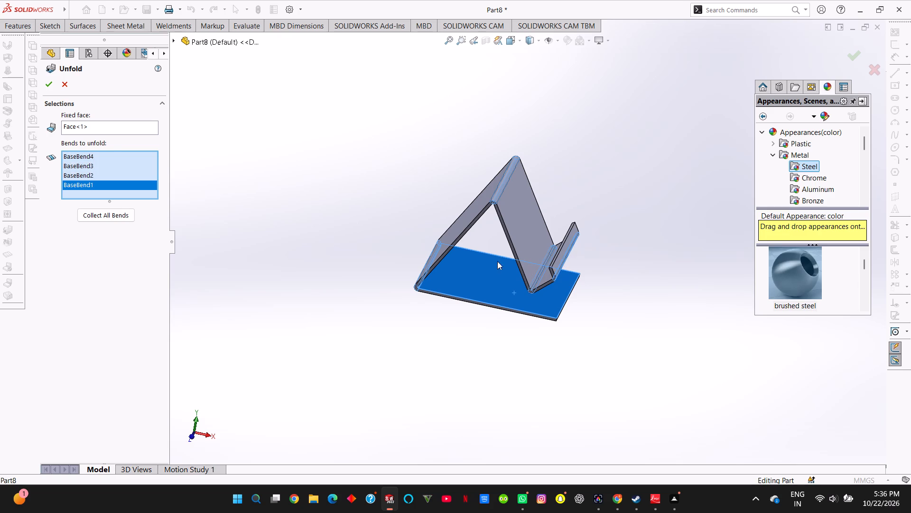
click(46, 82)
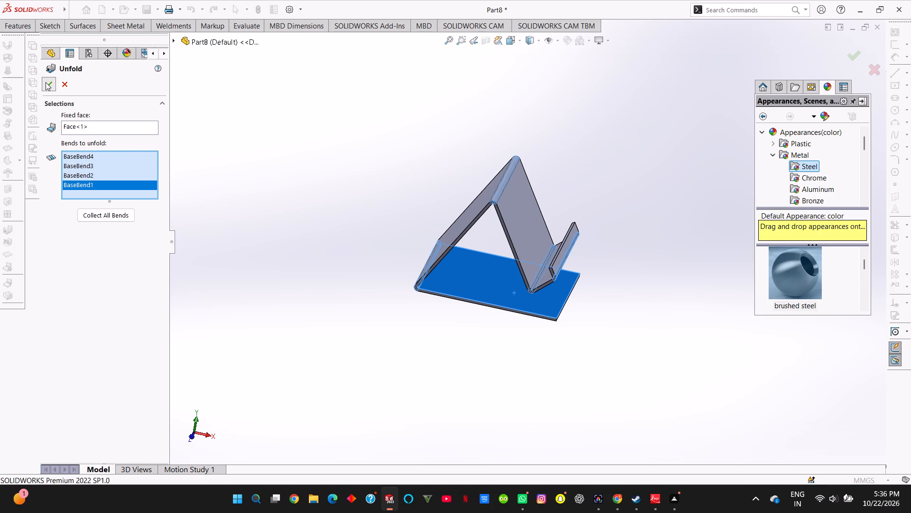
Start a sketch on the flattened base panel's top face and draw a horizontal centerline about 315 mm long from the origin past the lip end.
scroll(299, 210, up, 1)
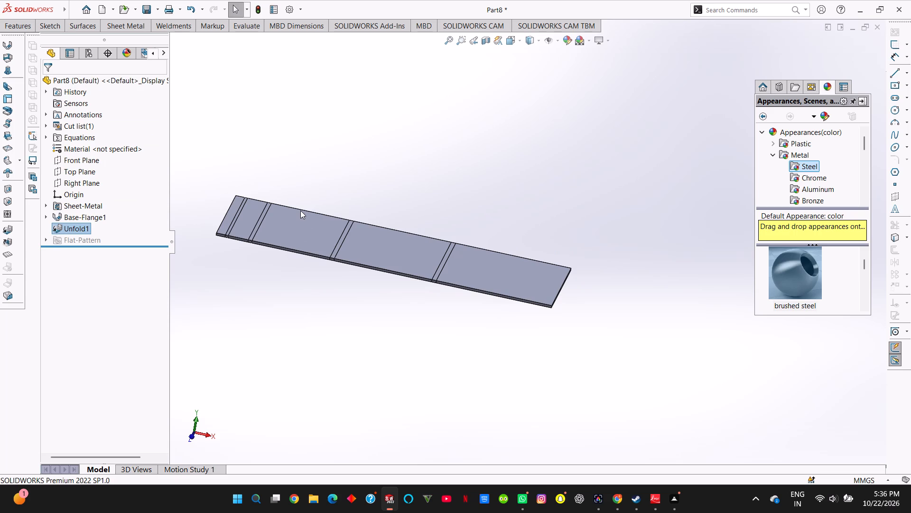
click(465, 266)
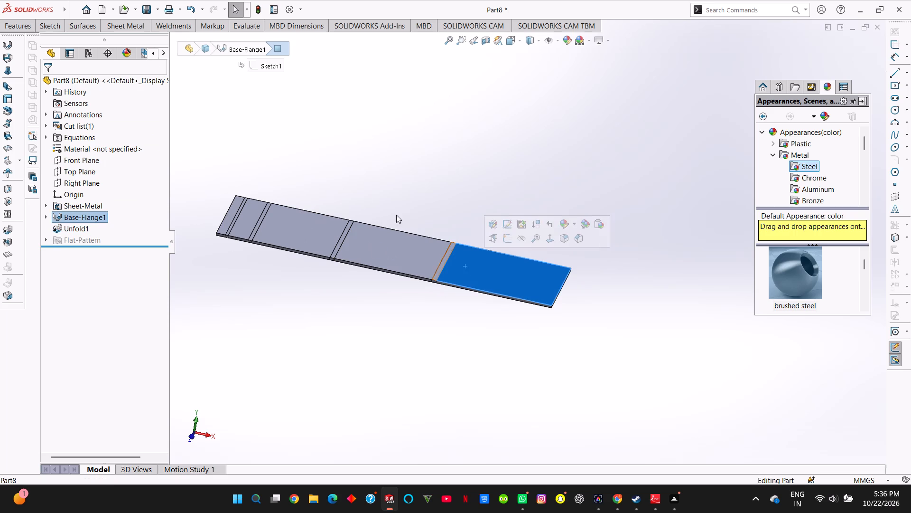
click(493, 265)
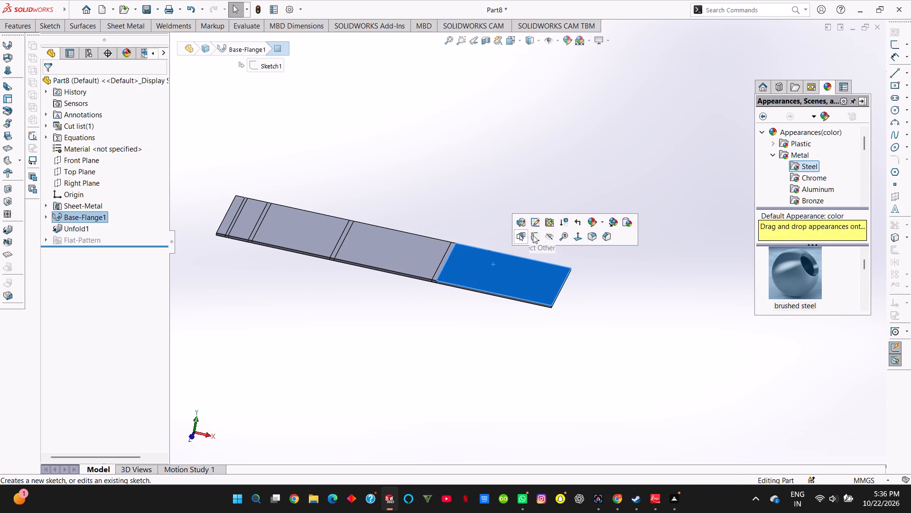
click(533, 235)
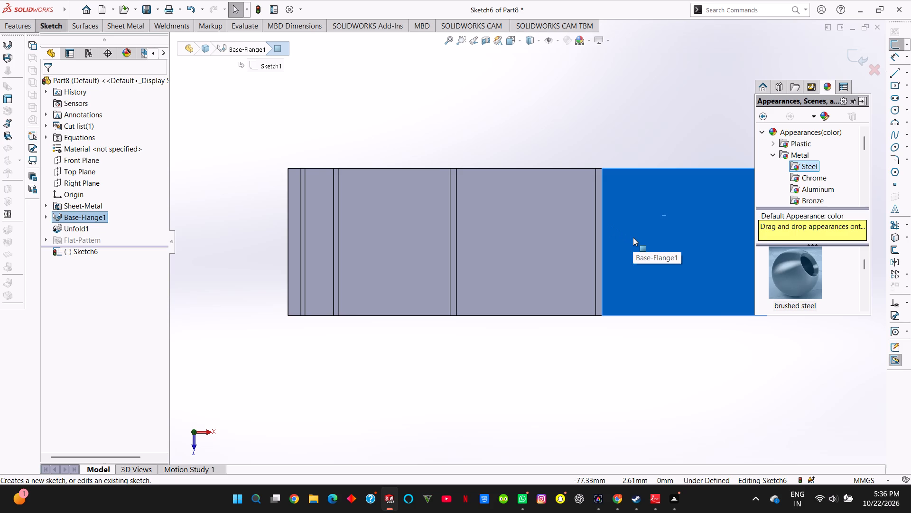
scroll(633, 237, up, 2)
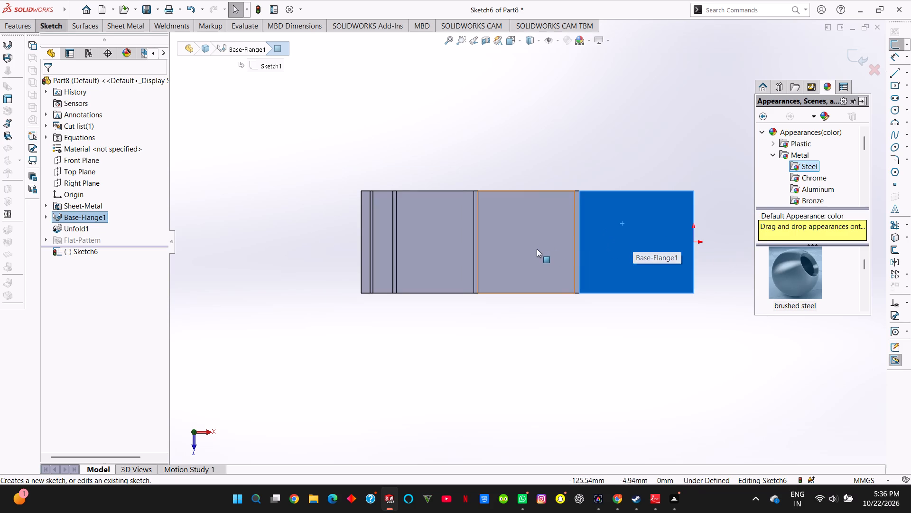
click(46, 30)
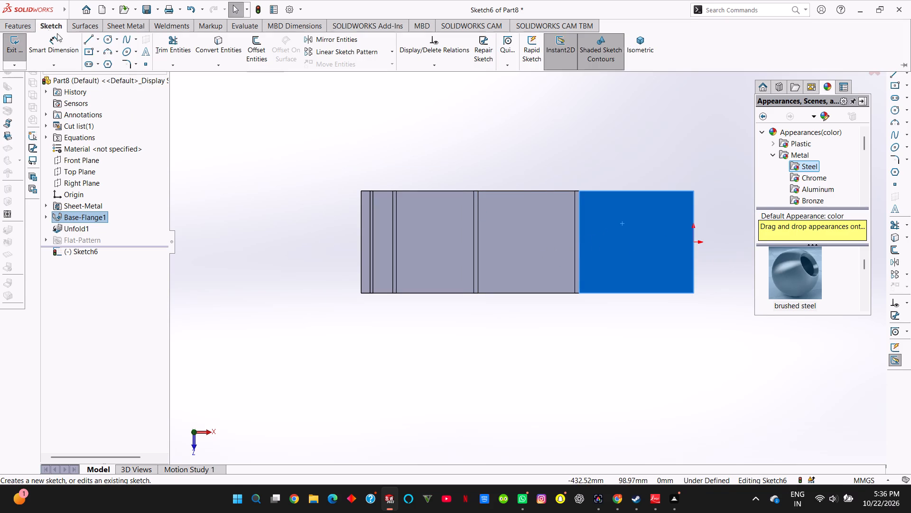
click(95, 41)
click(99, 60)
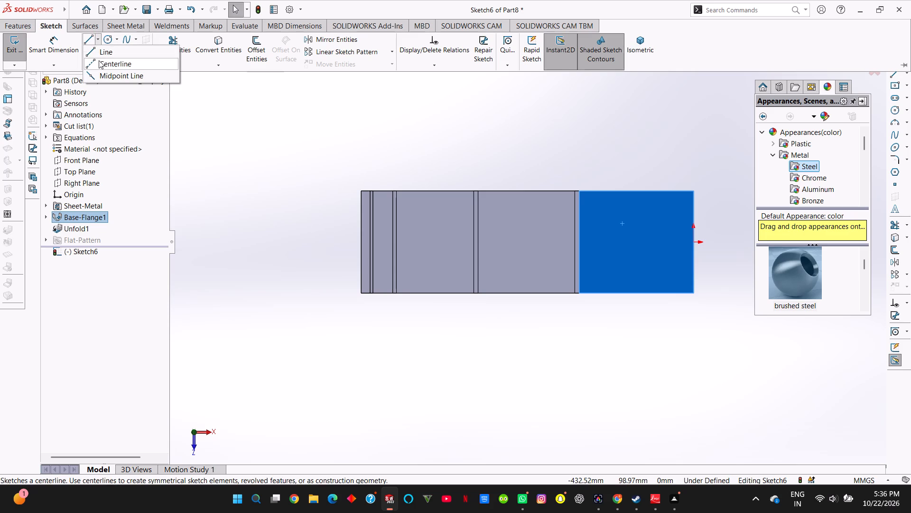
click(693, 244)
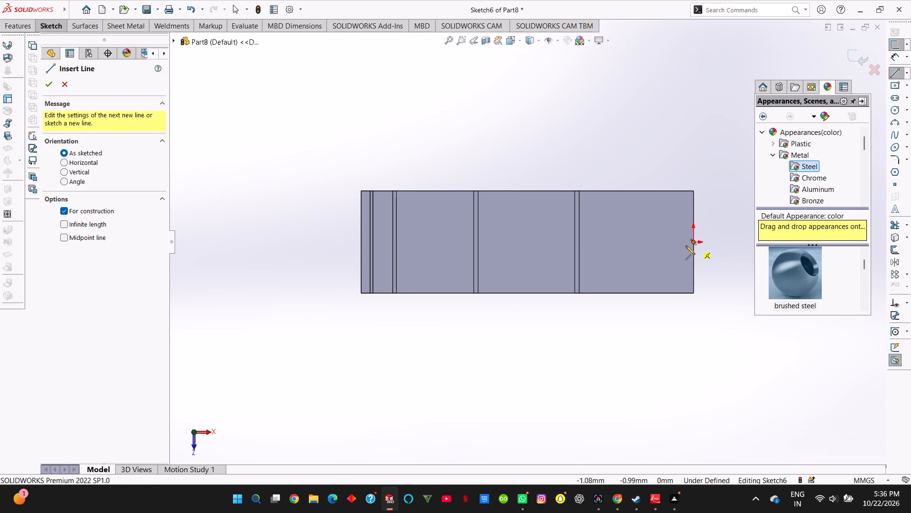
click(314, 241)
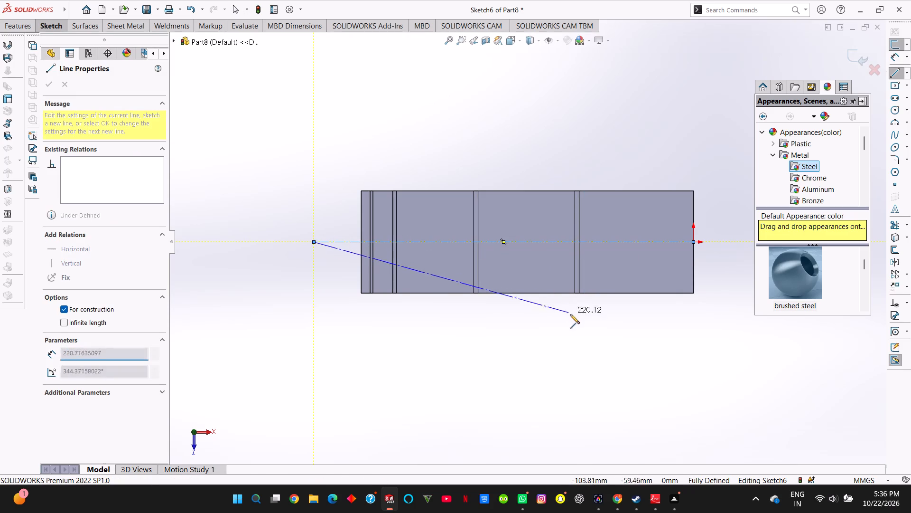
key(Escape)
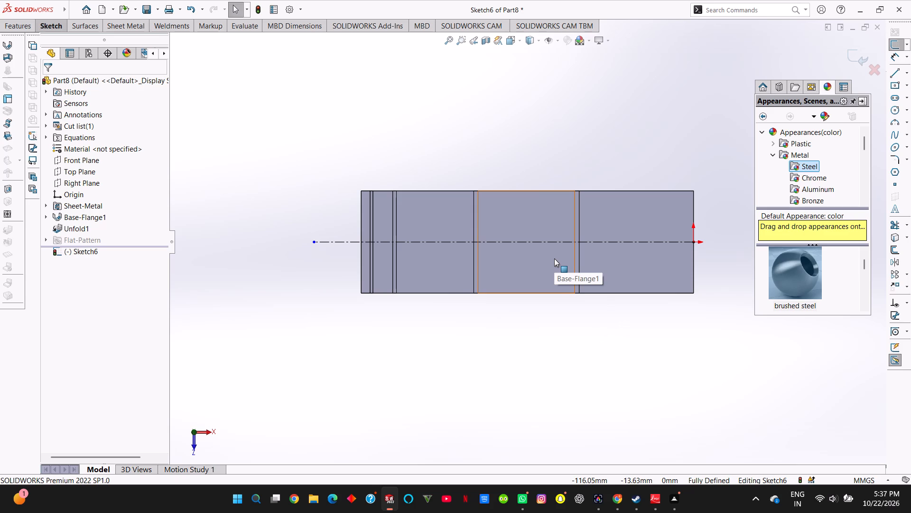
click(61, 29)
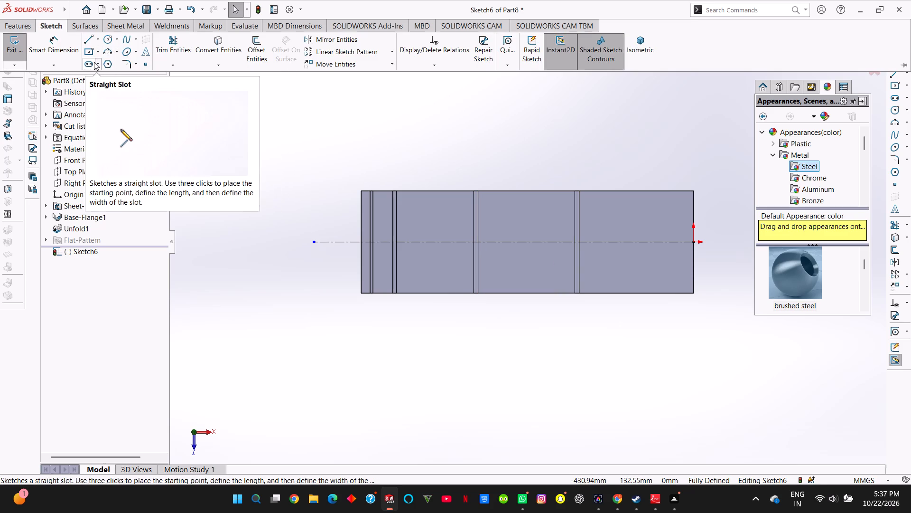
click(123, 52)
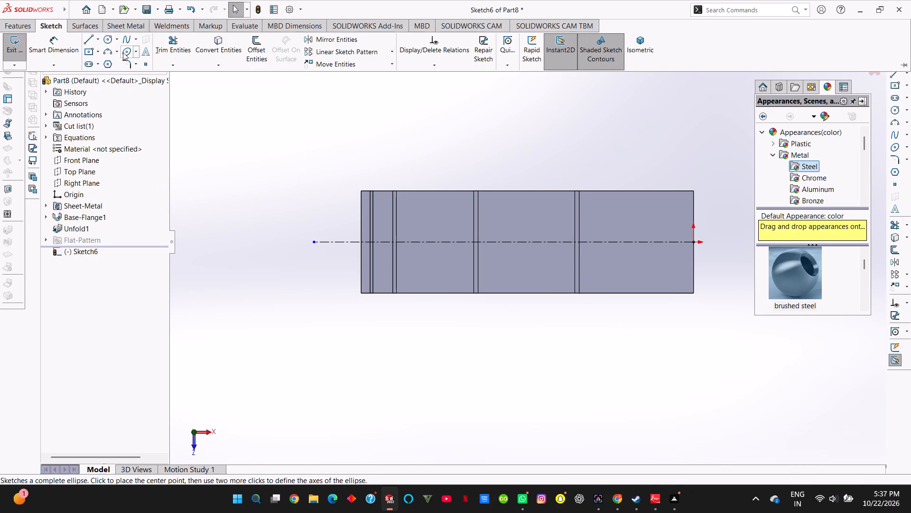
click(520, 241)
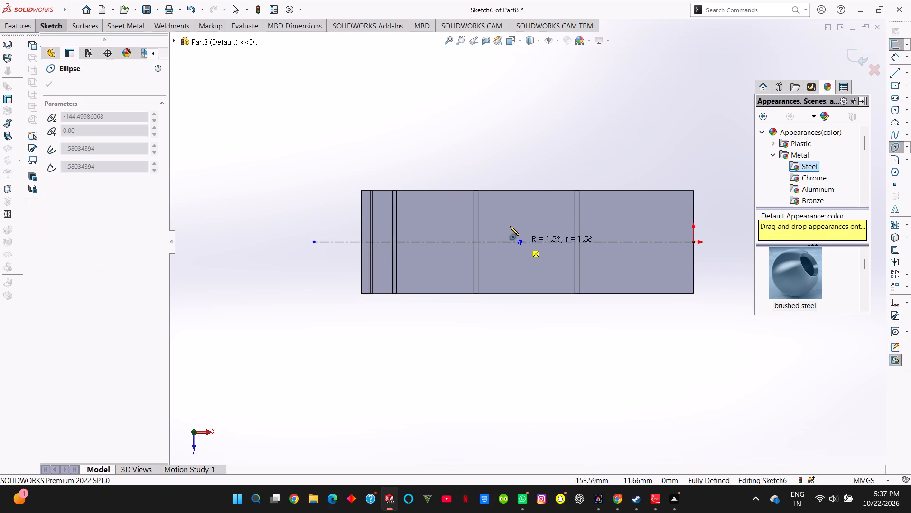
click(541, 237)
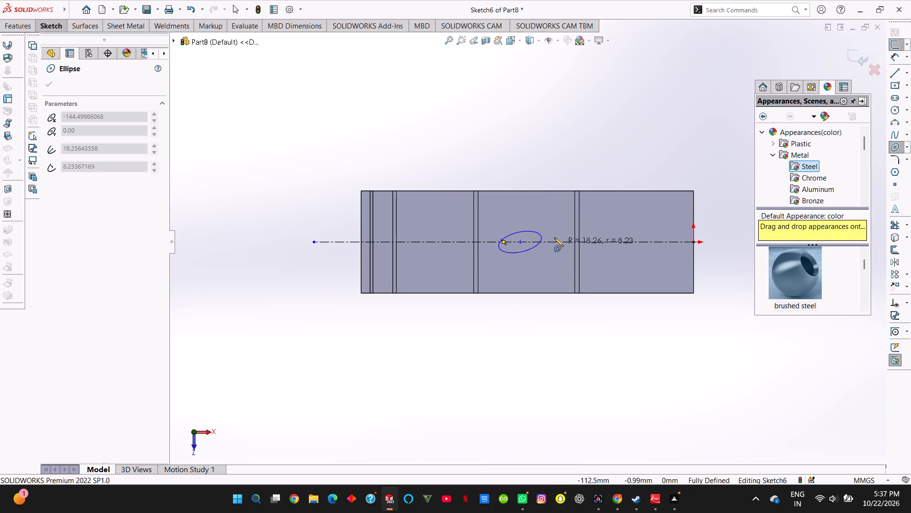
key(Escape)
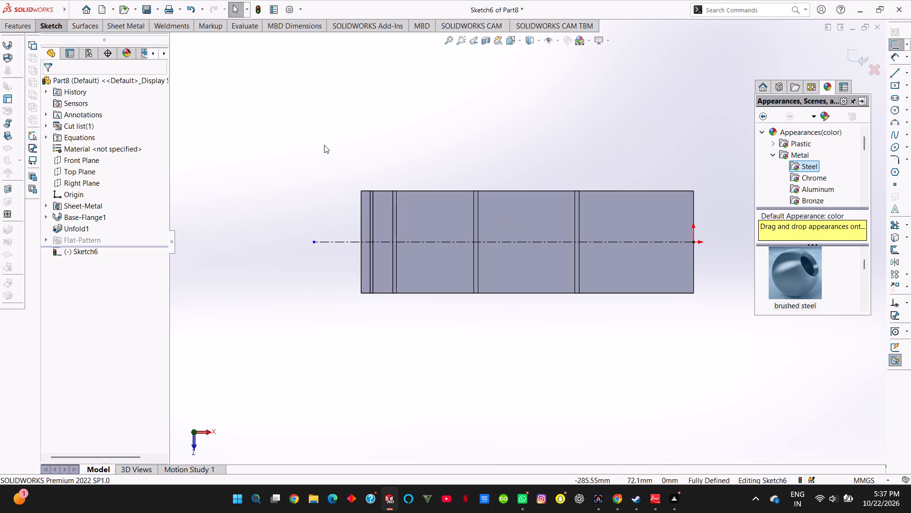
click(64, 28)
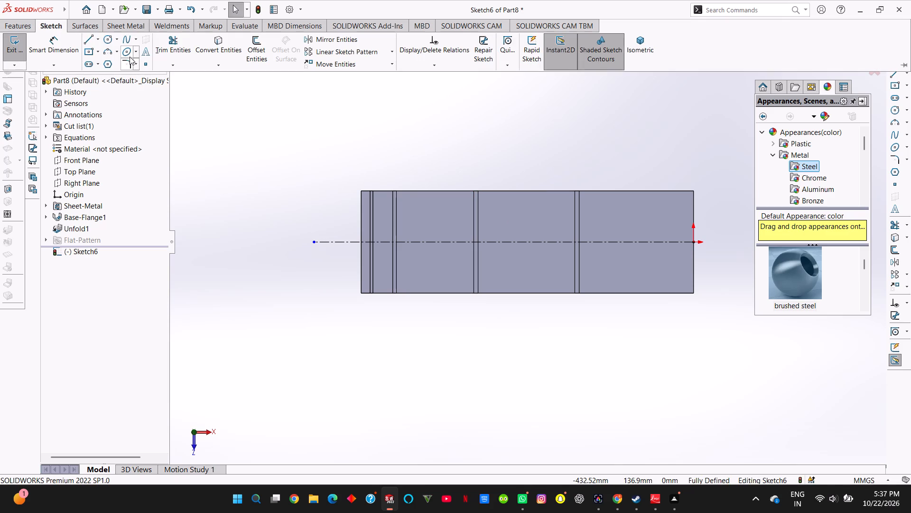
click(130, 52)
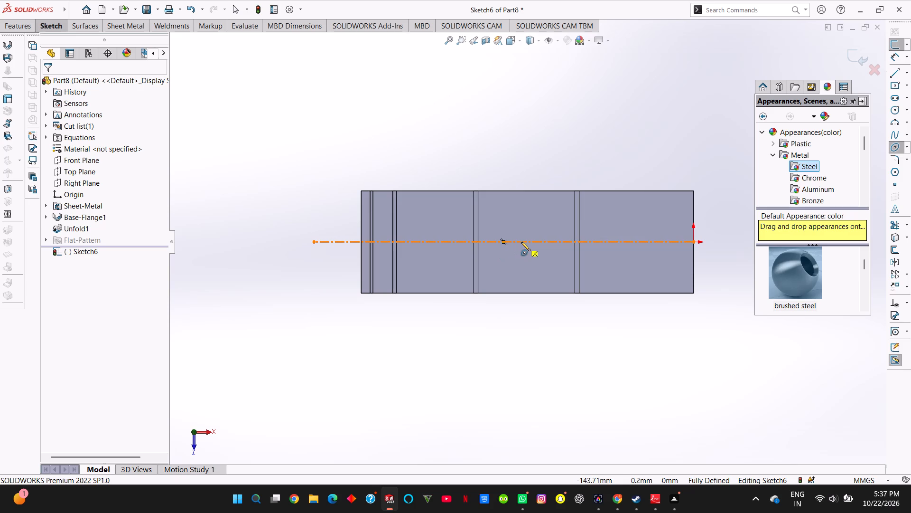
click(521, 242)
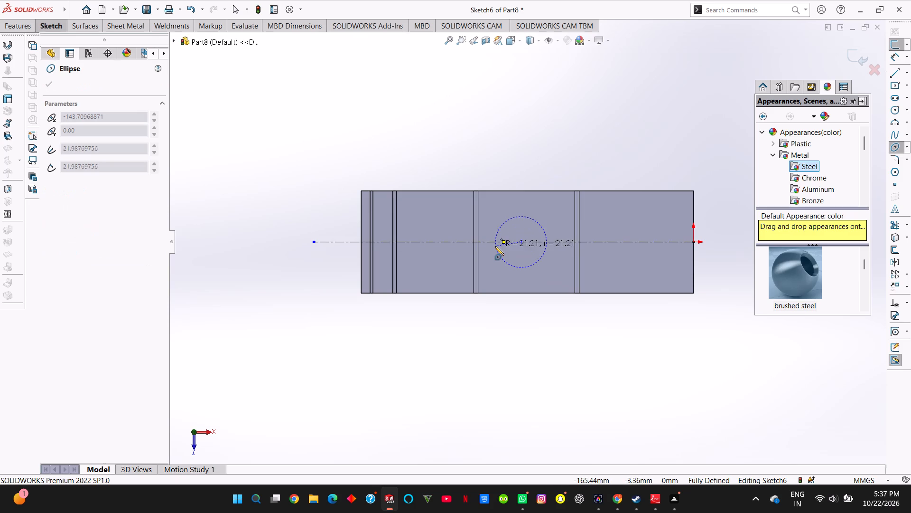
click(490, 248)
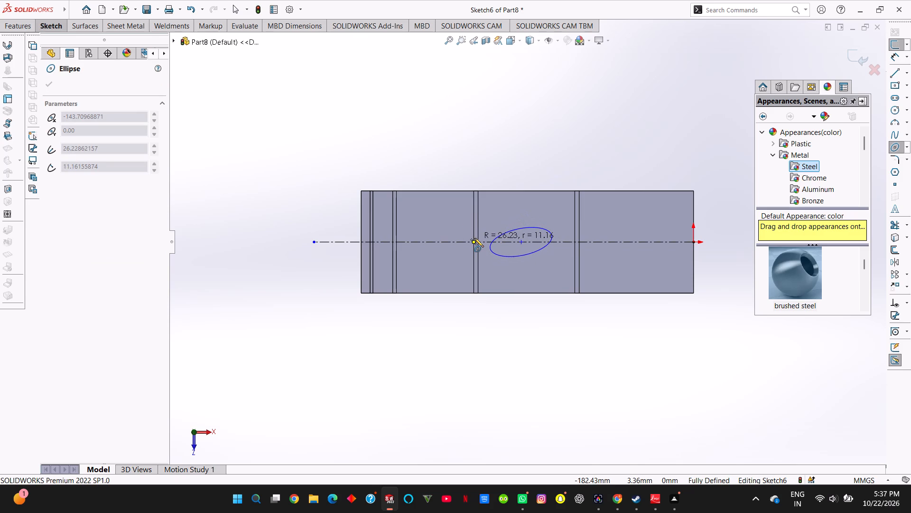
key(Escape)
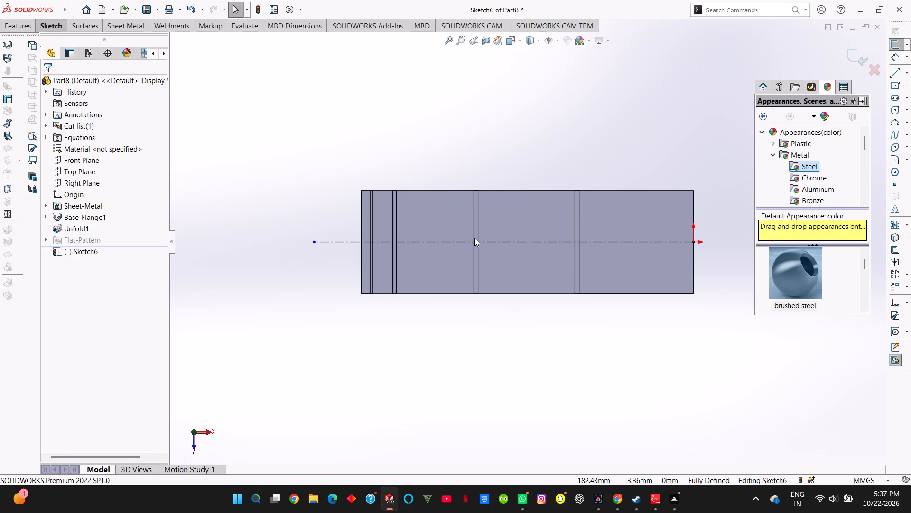
Undo the long horizontal centerline running from the origin past the lip end.
key(ctrl+z)
key(ctrl+z)
key(ctrl+z)
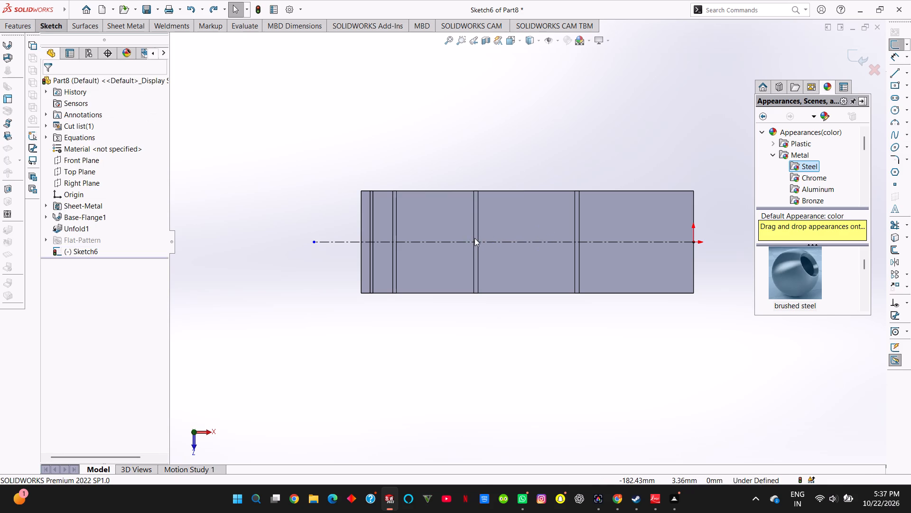
click(520, 256)
click(352, 151)
Draw a horizontal centerline about 80.5 mm long across the panel next to the base, joining the midpoints of its two bend edges.
click(63, 31)
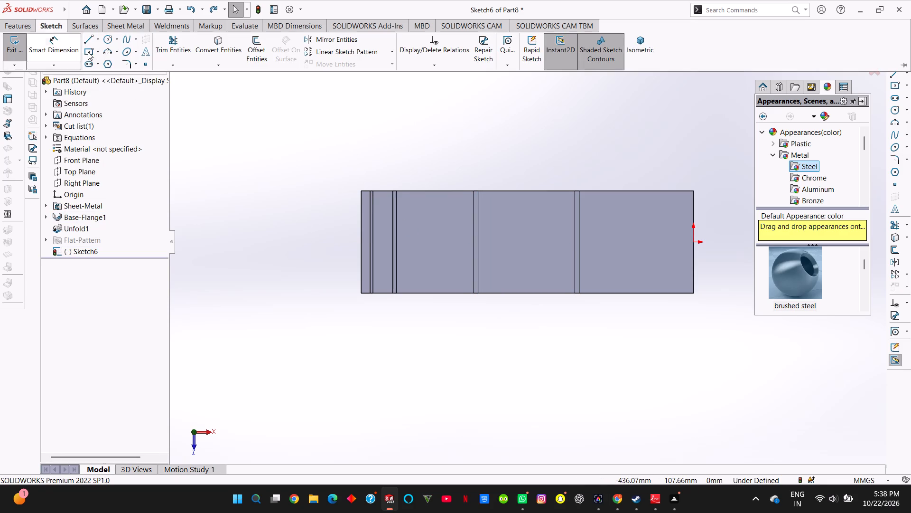
click(97, 43)
click(103, 60)
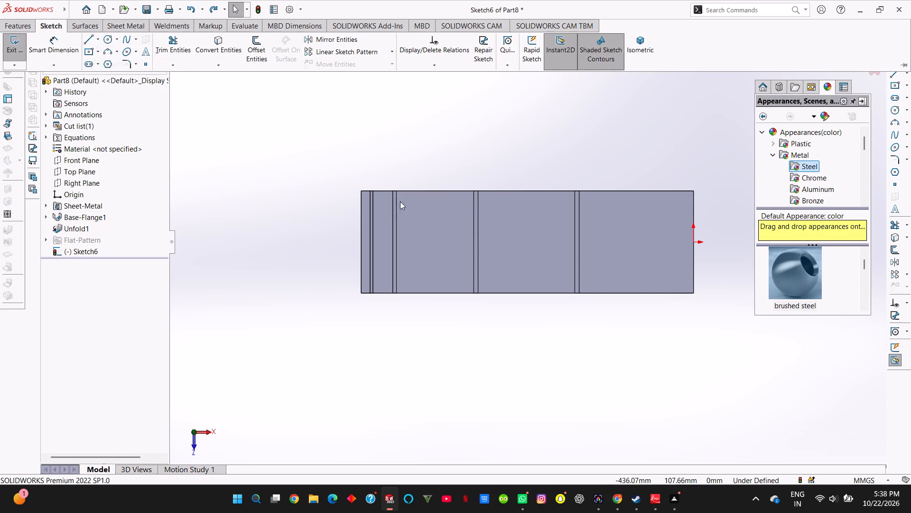
click(478, 242)
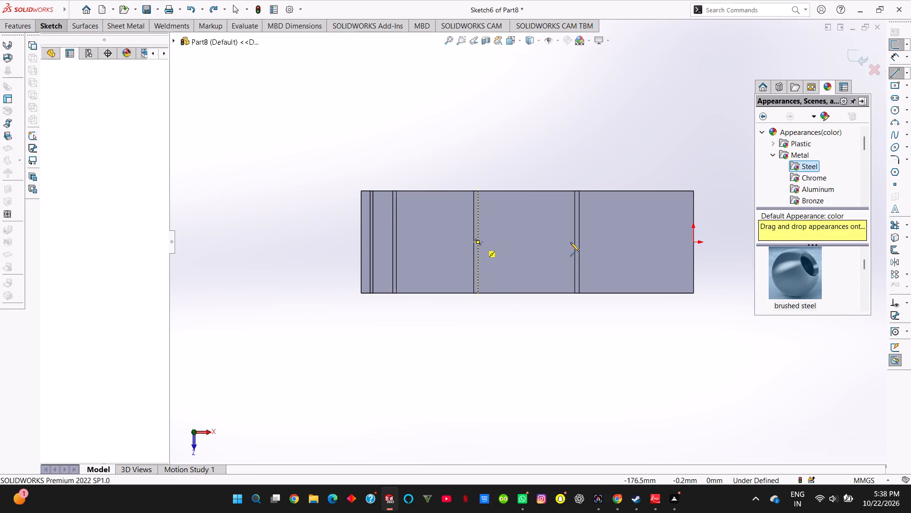
click(574, 241)
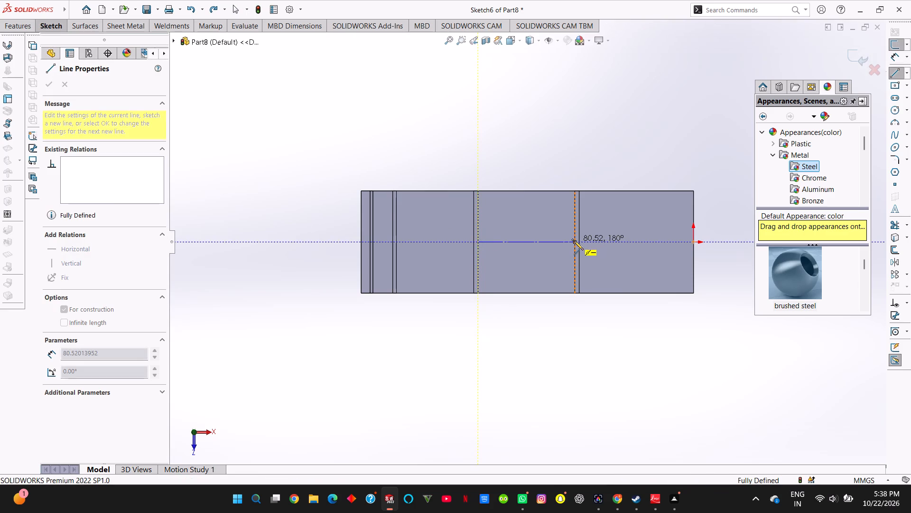
key(Return)
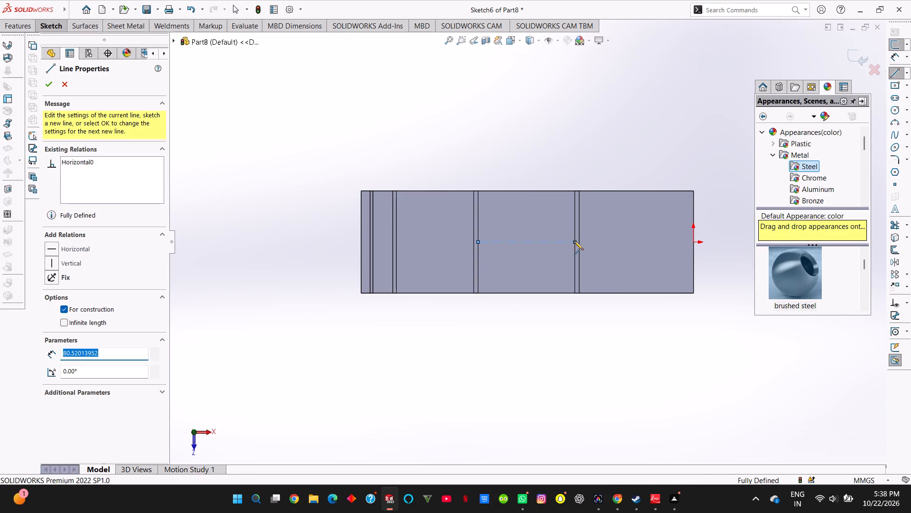
click(46, 81)
Sketch an ellipse centred on the midpoint of the new centerline, with radii about 23.9 mm horizontally and 12.8 mm vertically.
click(57, 34)
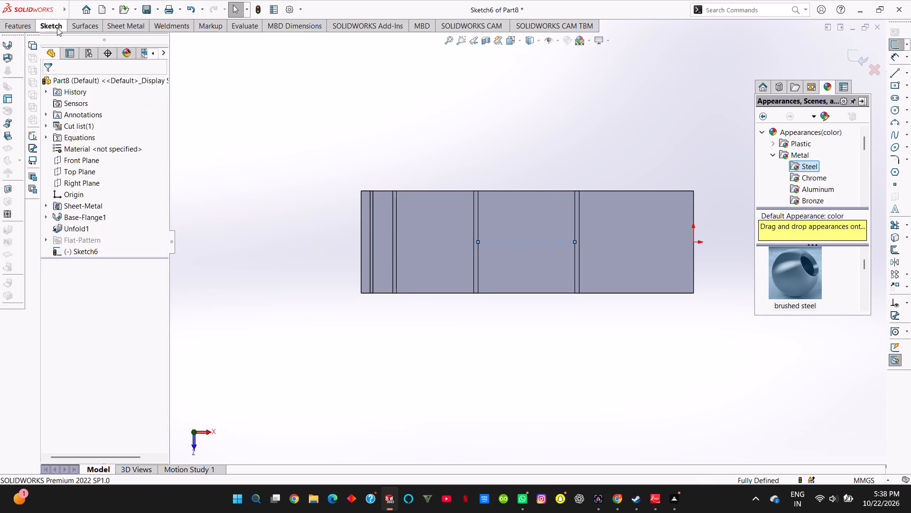
click(57, 28)
click(127, 51)
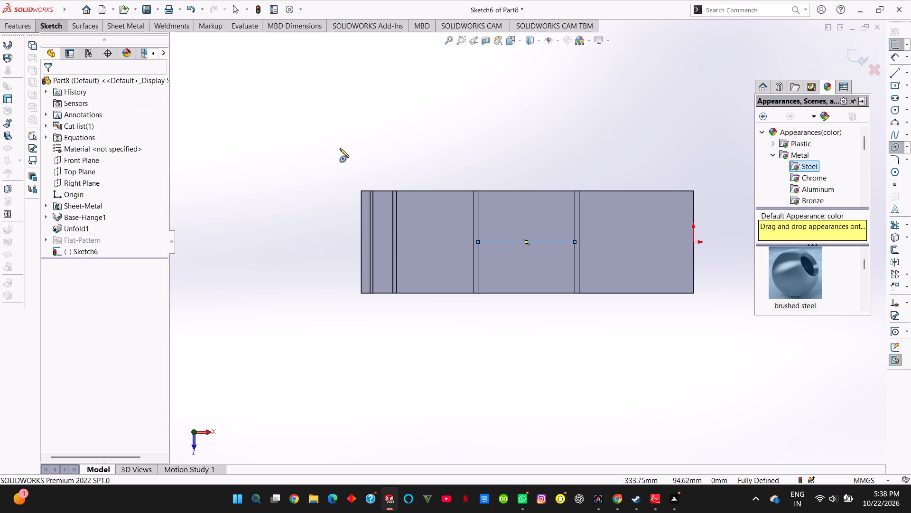
click(524, 241)
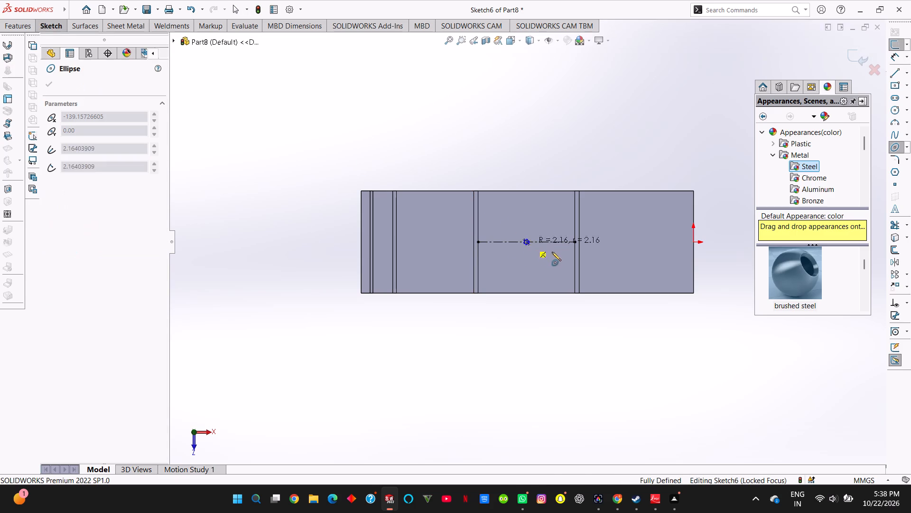
click(555, 241)
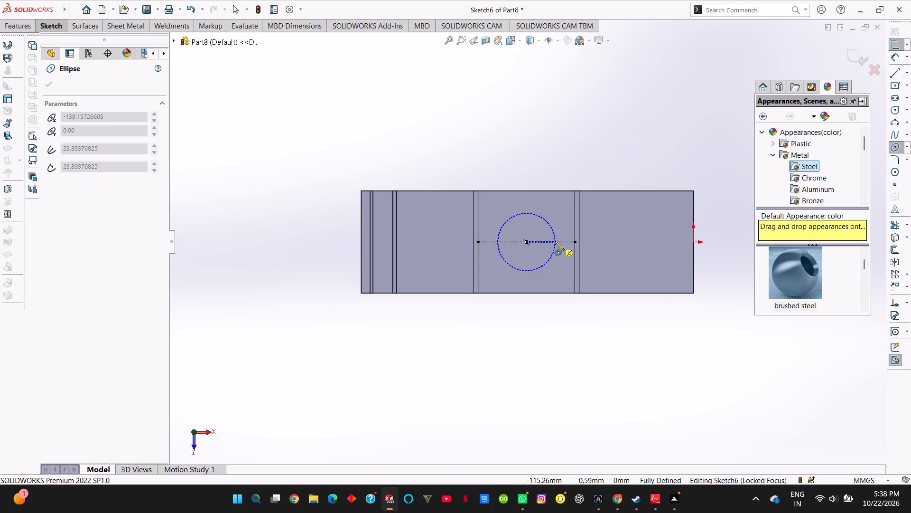
click(565, 257)
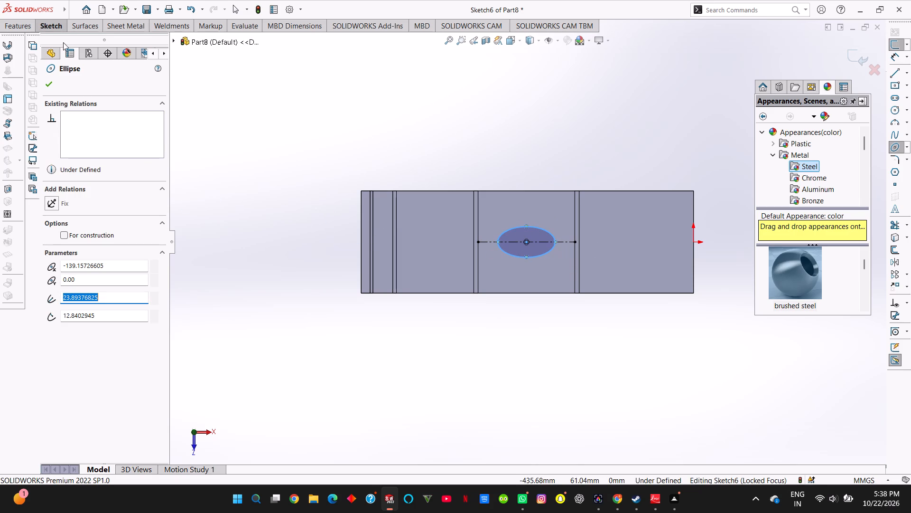
click(58, 31)
click(58, 31)
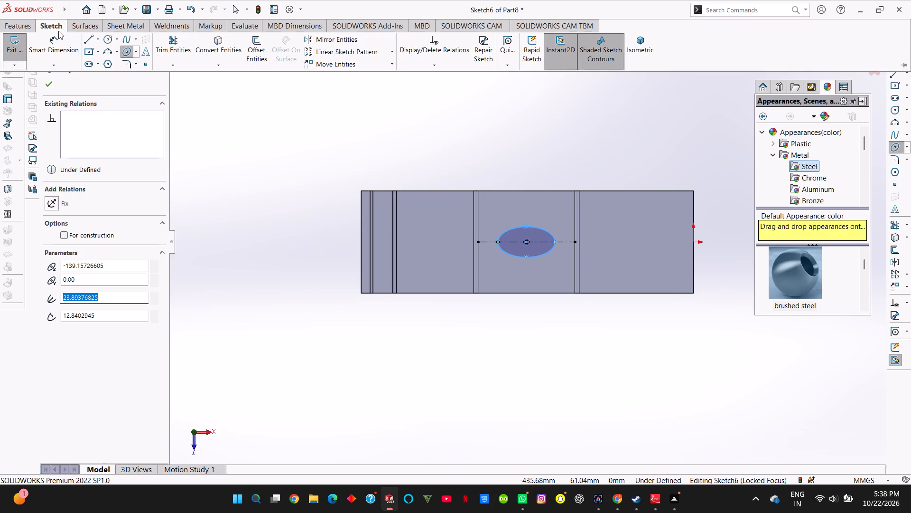
click(51, 85)
Draw a horizontal centerline from the lip end edge's midpoint about 41.4 mm inward, and a second one back about 86.5 mm past the edge.
click(55, 24)
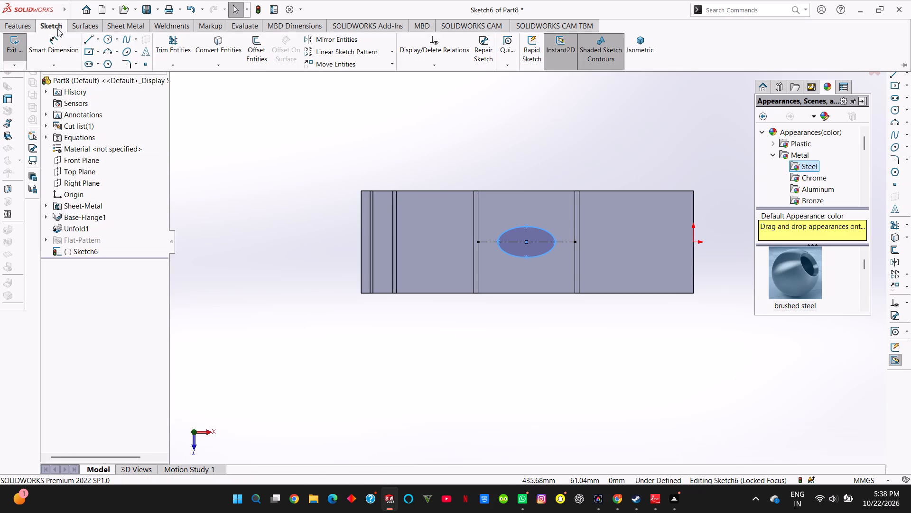
click(99, 38)
click(104, 63)
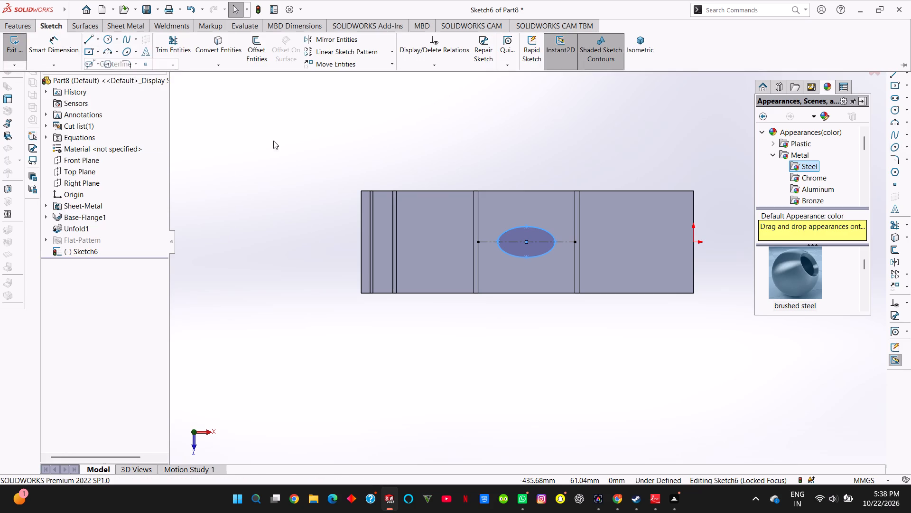
click(363, 242)
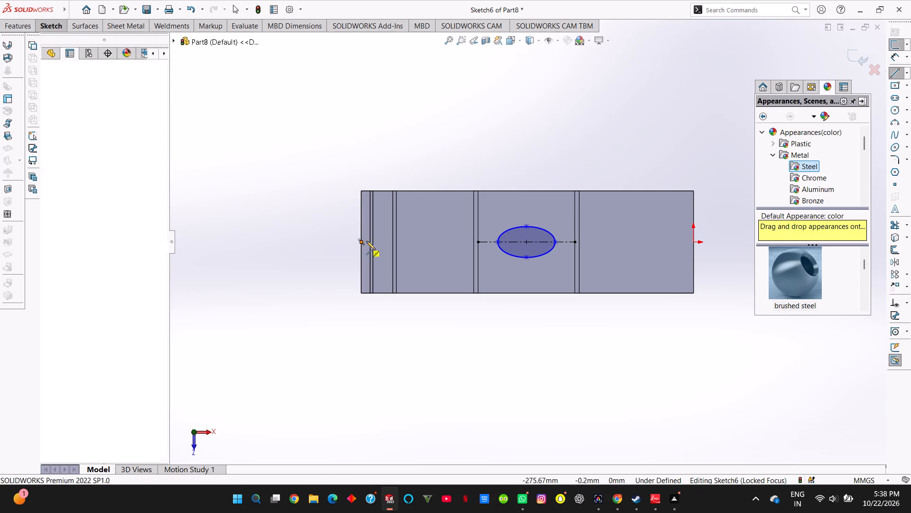
click(411, 241)
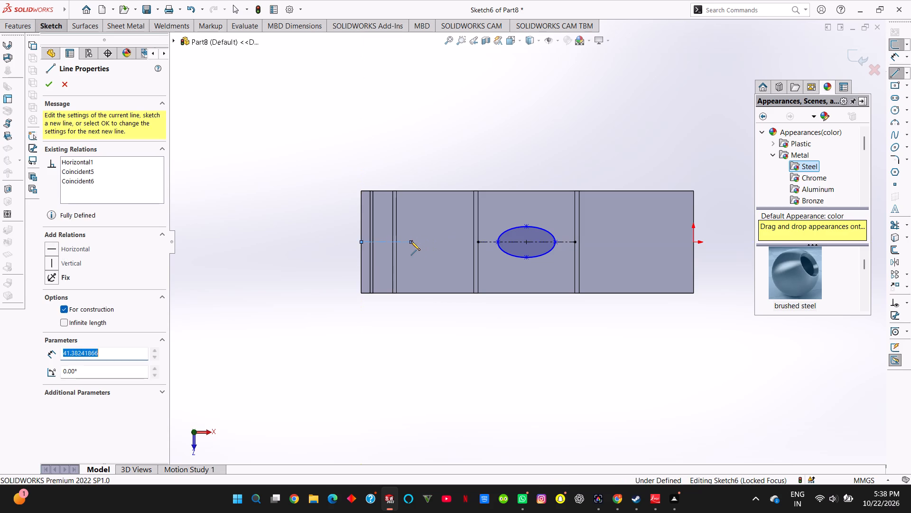
click(307, 243)
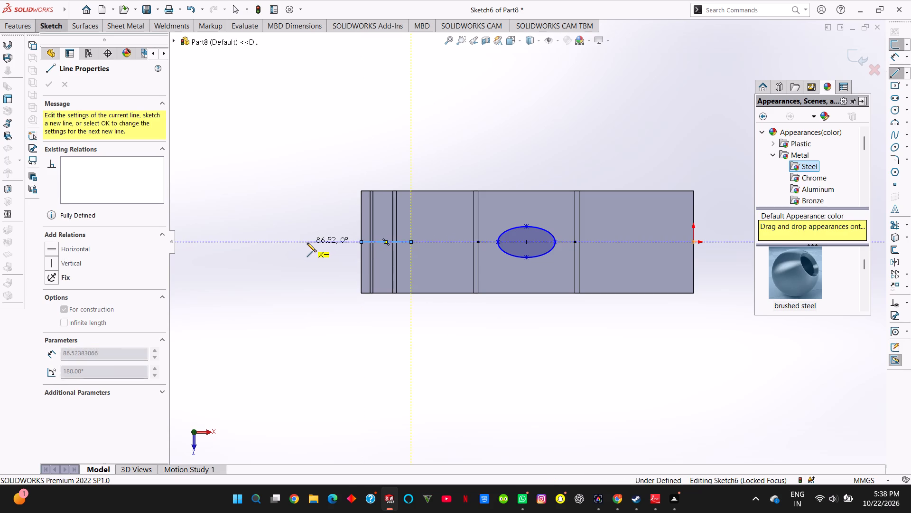
key(Escape)
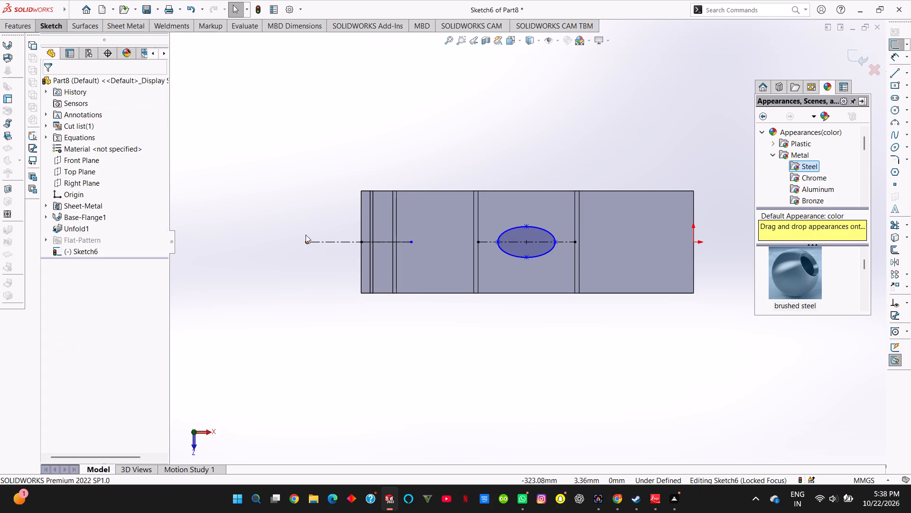
Sketch an ellipse centred on the lip end edge's midpoint, with radii about 20.7 mm horizontally and 10.1 mm vertically.
click(61, 31)
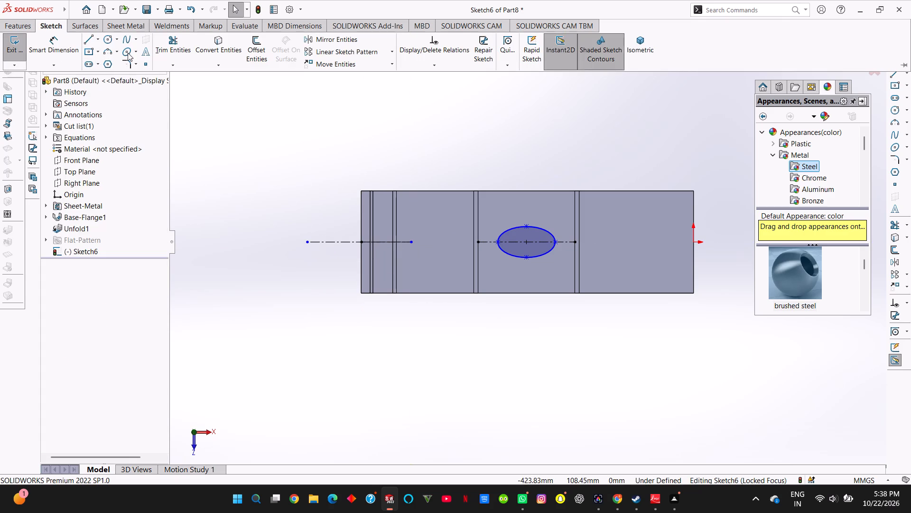
click(128, 53)
click(362, 241)
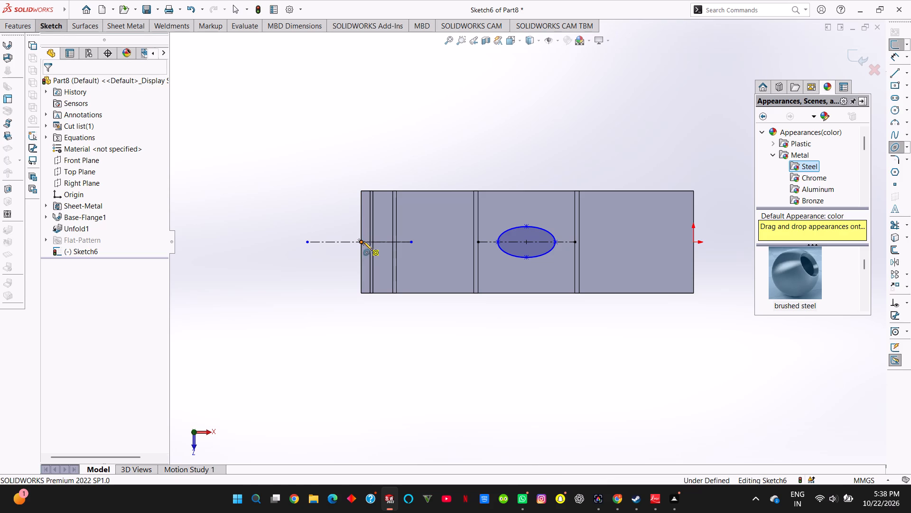
click(388, 241)
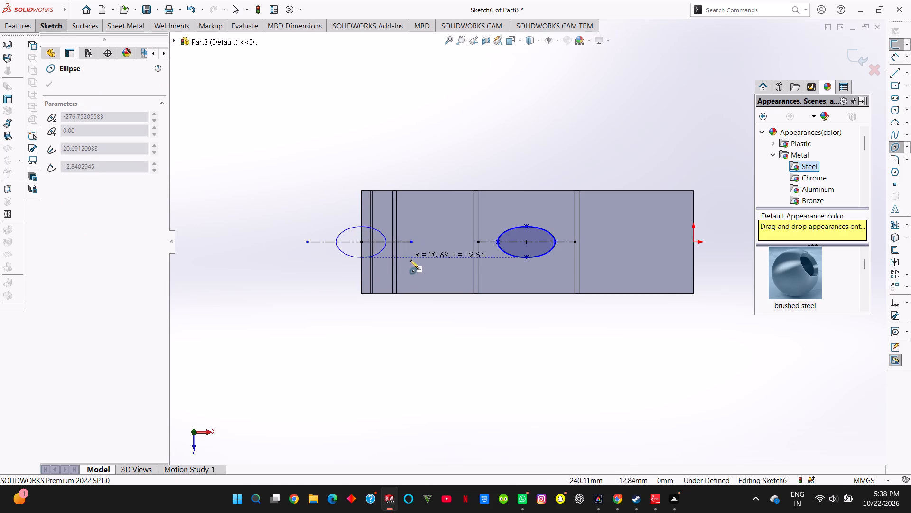
click(407, 254)
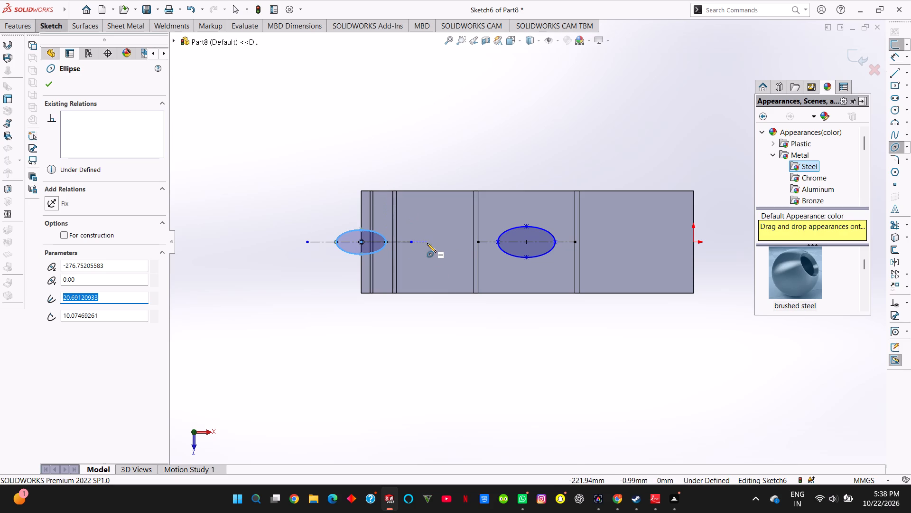
click(46, 81)
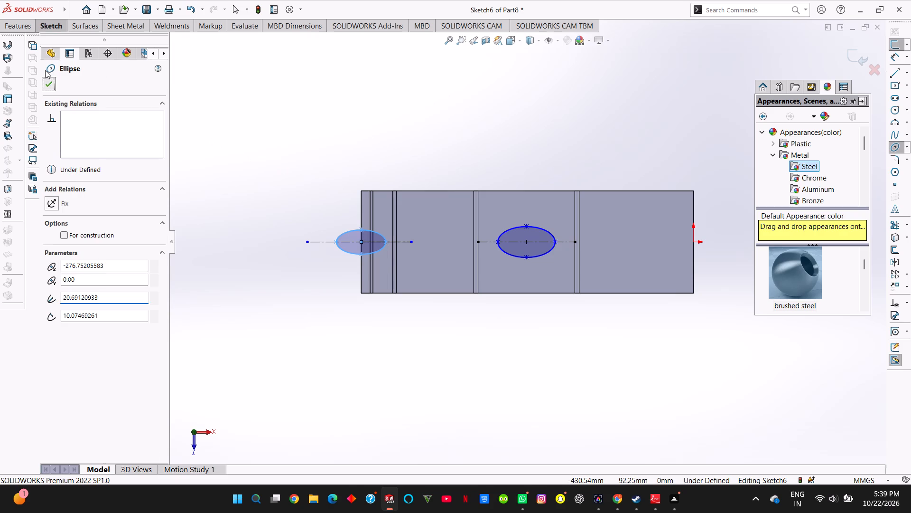
Dimension the middle panel ellipse to 30 mm high across its vertical axis and 60 mm long along the centerline.
click(54, 24)
click(73, 44)
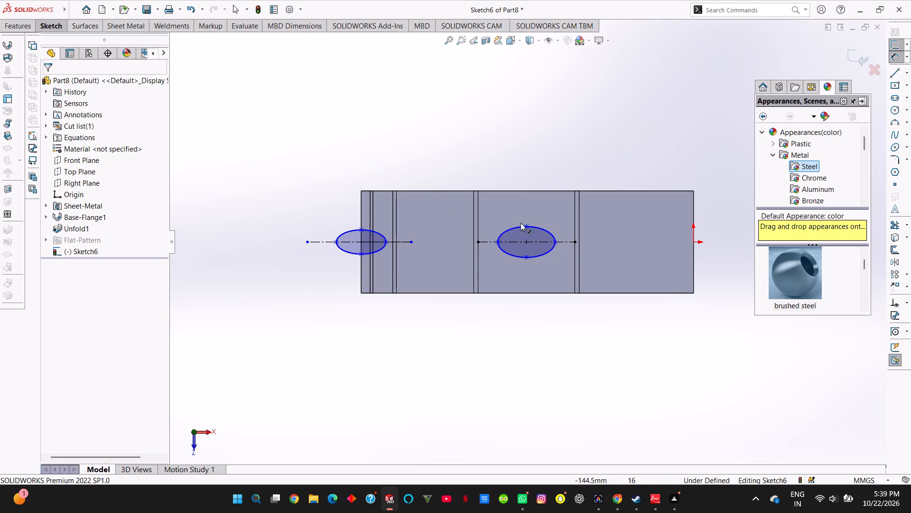
click(524, 225)
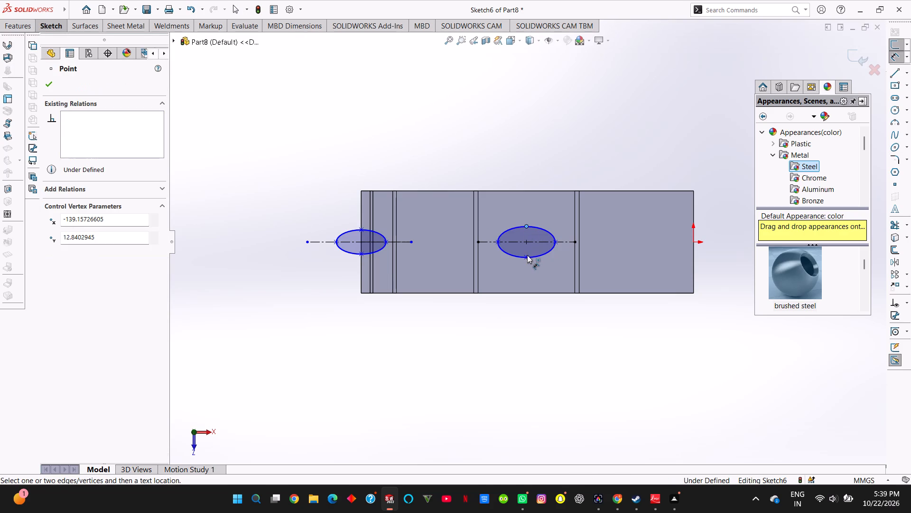
click(527, 255)
click(453, 252)
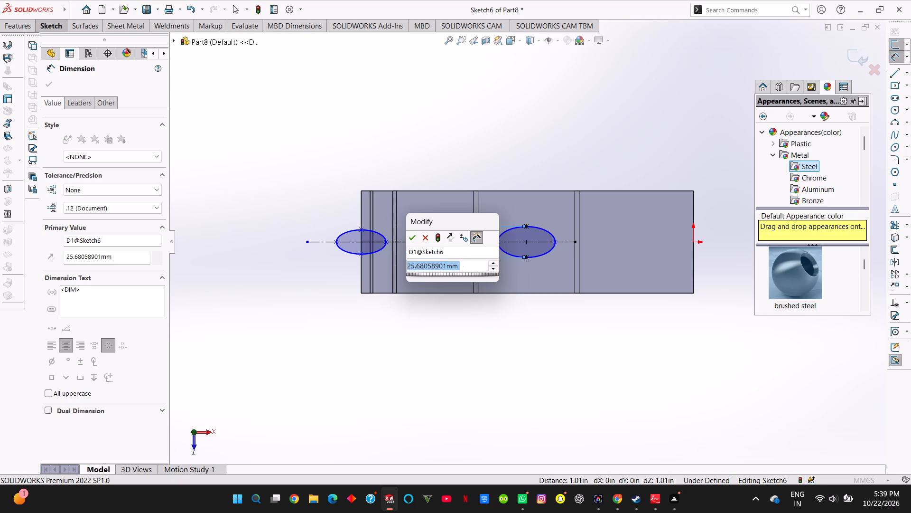
text(30)
key(Return)
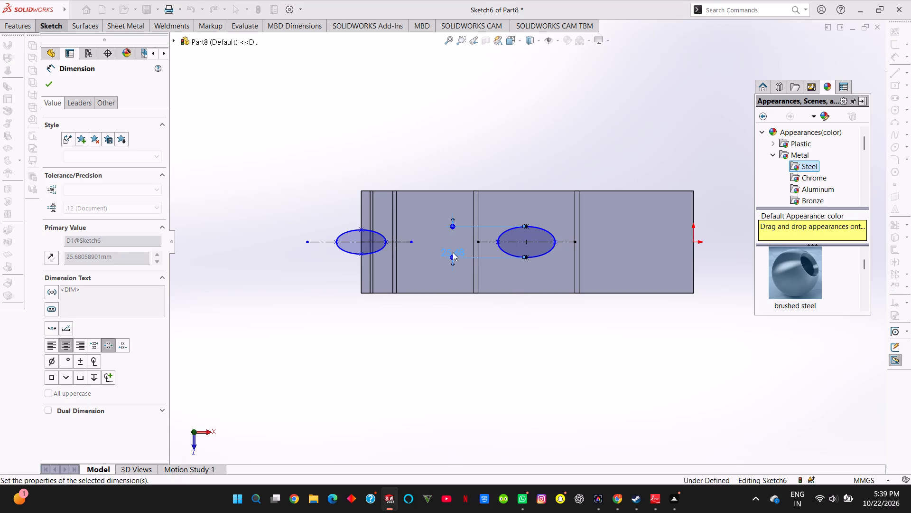
click(493, 240)
click(561, 240)
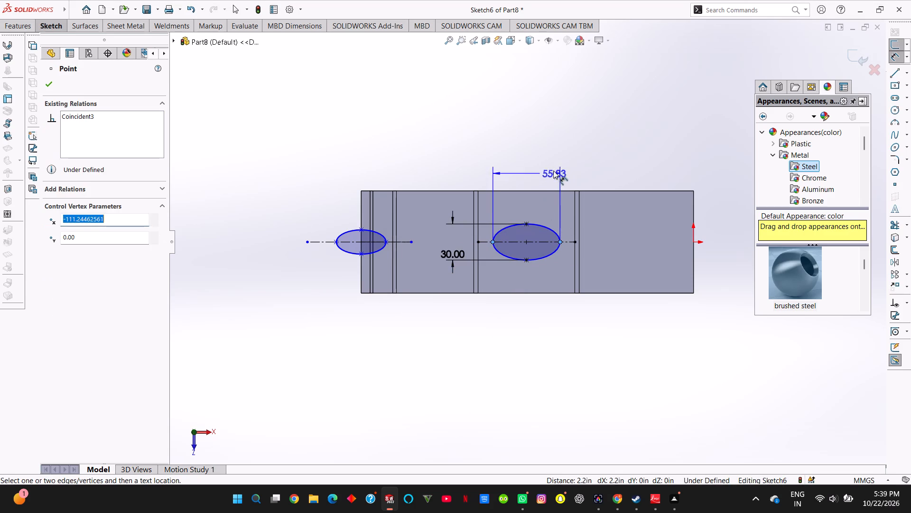
click(551, 153)
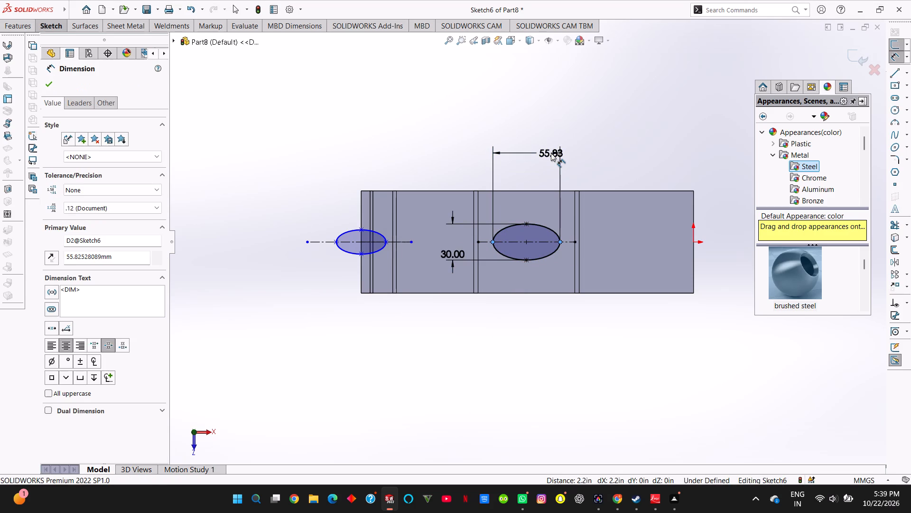
text(60)
key(Return)
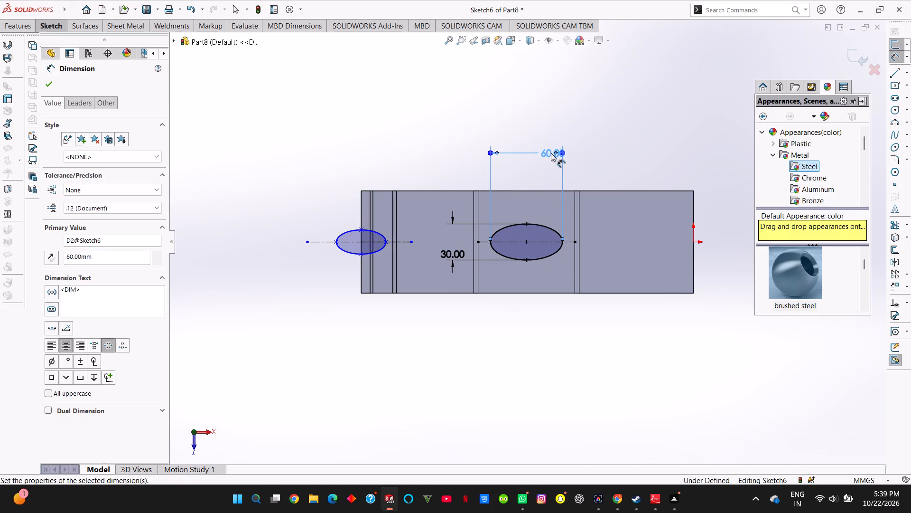
Dimension the ellipse at the lip end to 80 mm long along the centerline and 35 mm high.
click(337, 240)
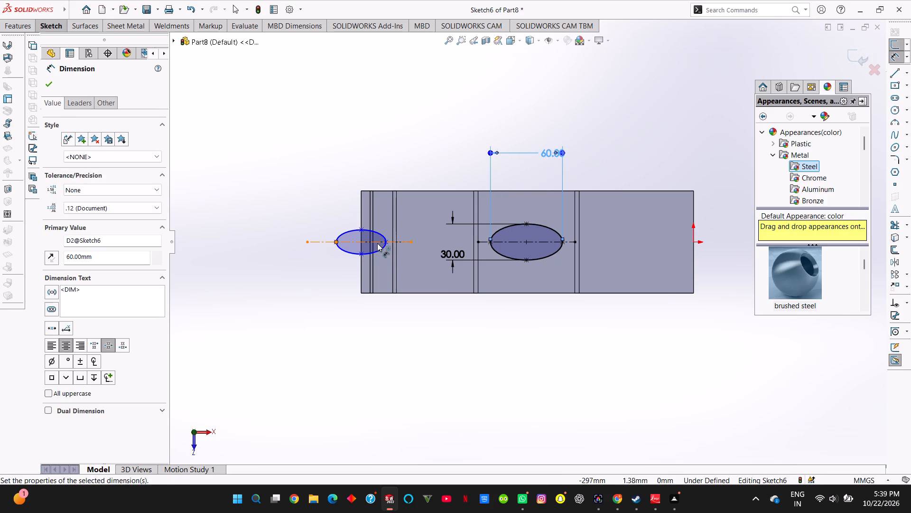
click(386, 243)
click(377, 154)
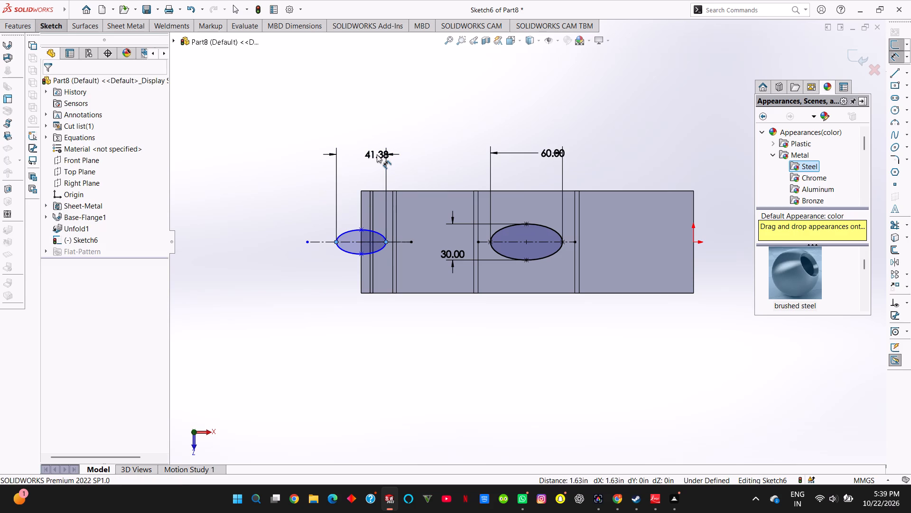
text(60)
key(Return)
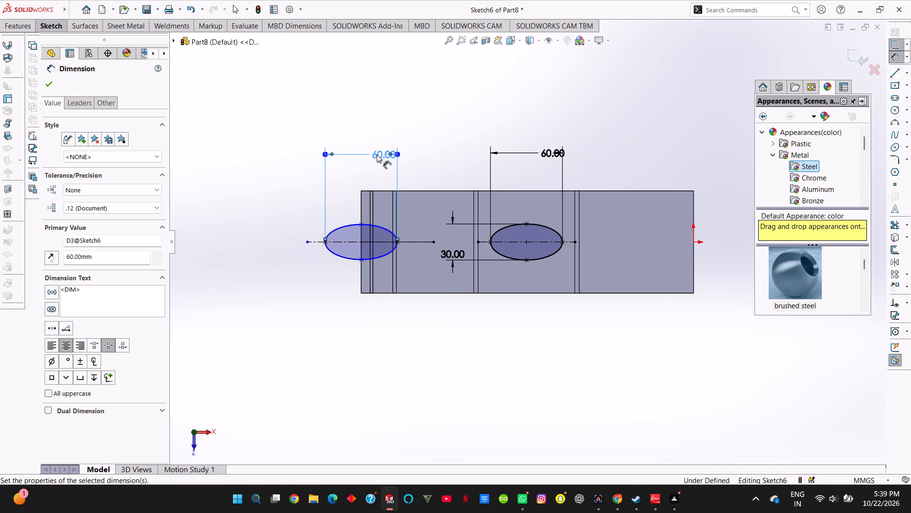
double_click(373, 156)
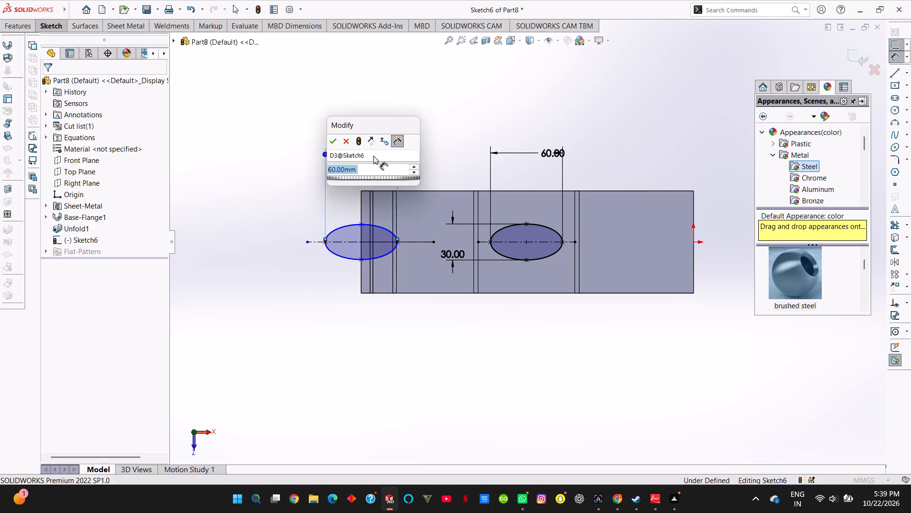
text(80)
key(Return)
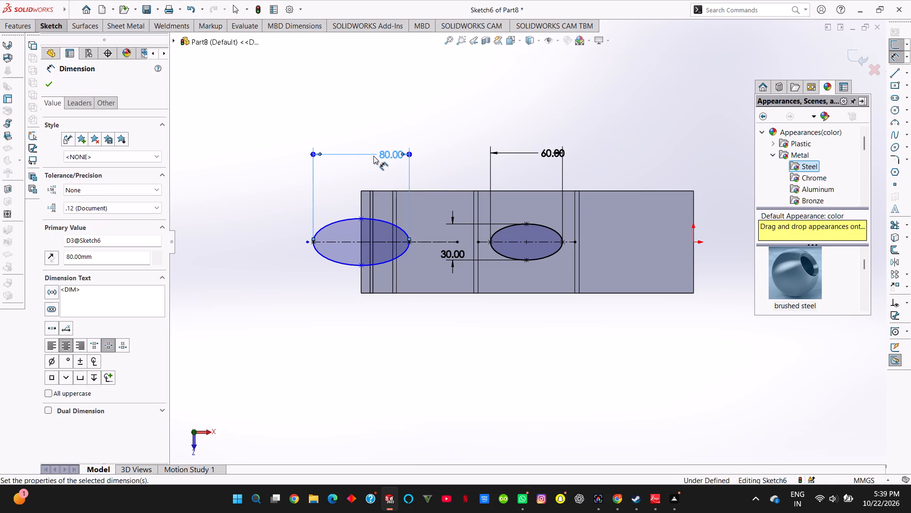
click(360, 218)
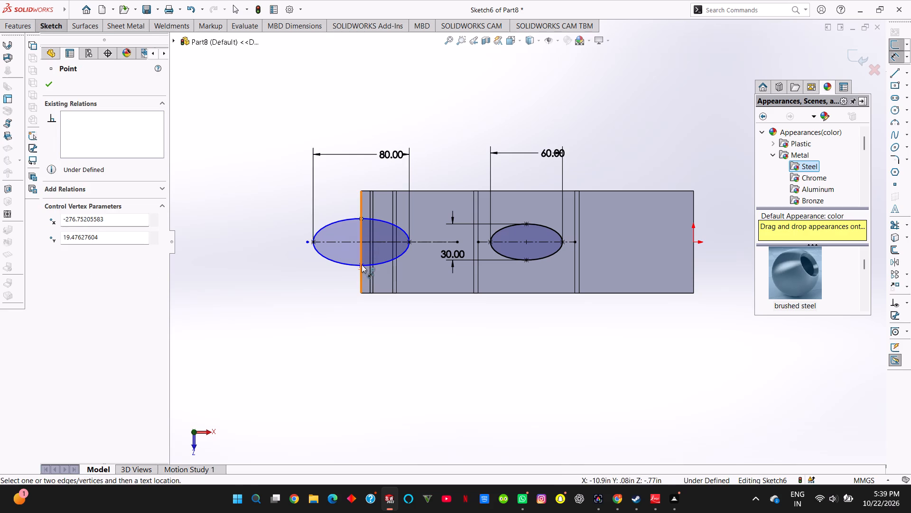
click(362, 265)
click(275, 261)
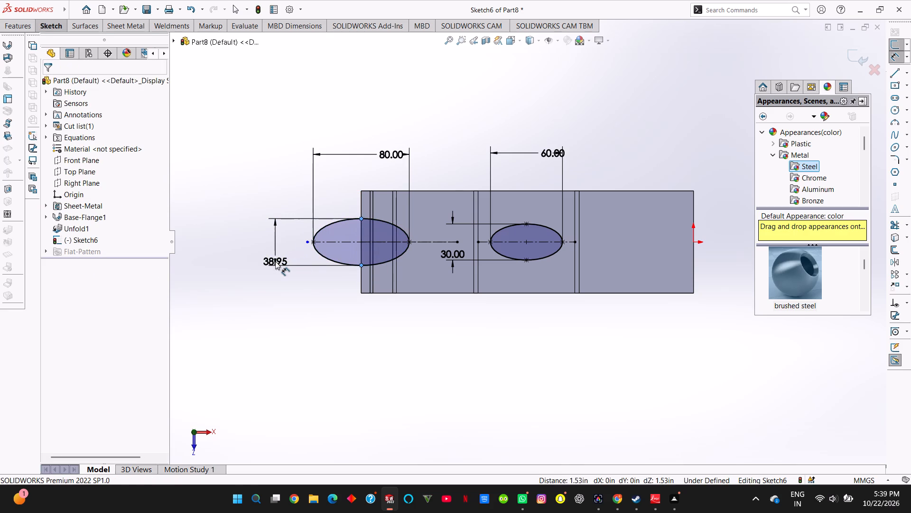
text(35)
key(Return)
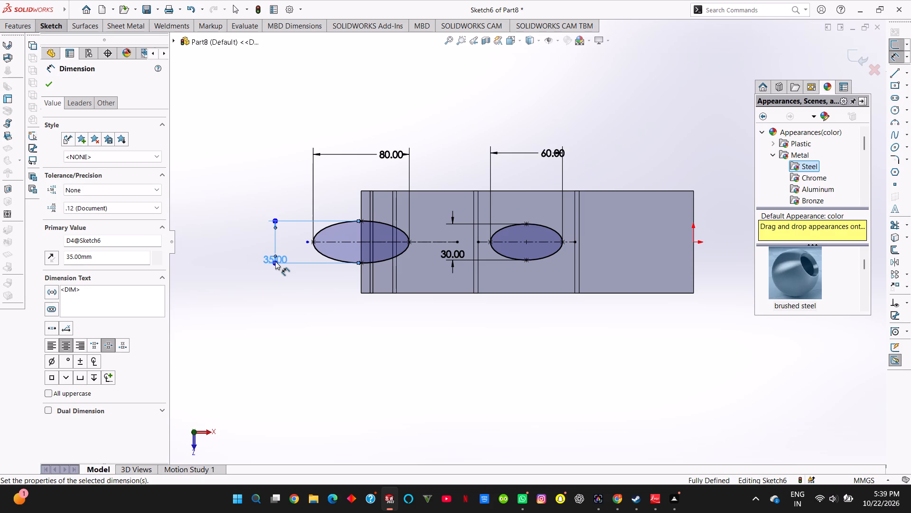
click(50, 86)
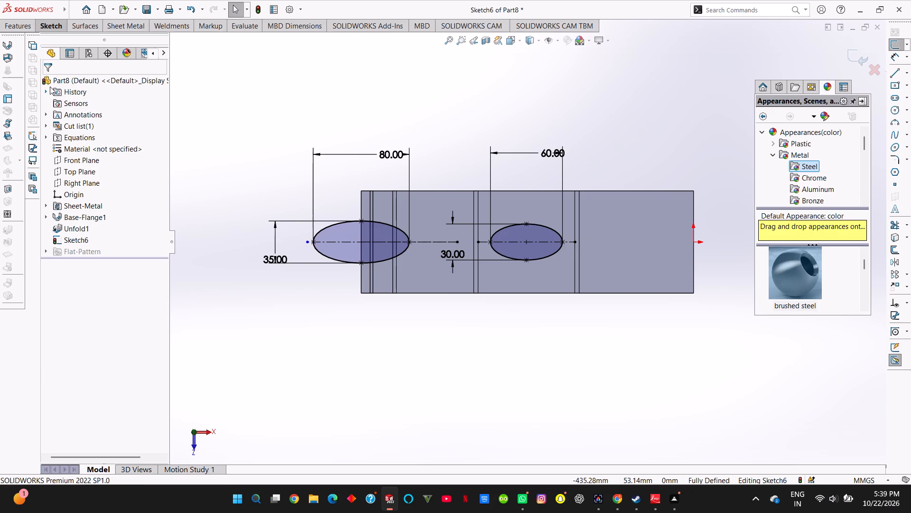
Cut-extrude both ellipses through the flattened sheet with a Blind depth of 10 mm, keeping Normal cut on.
click(28, 28)
click(162, 47)
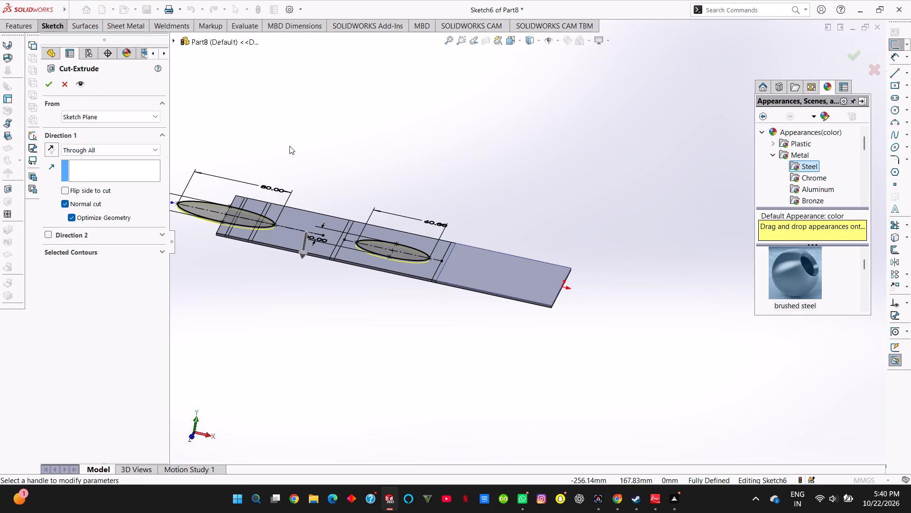
click(118, 147)
click(121, 157)
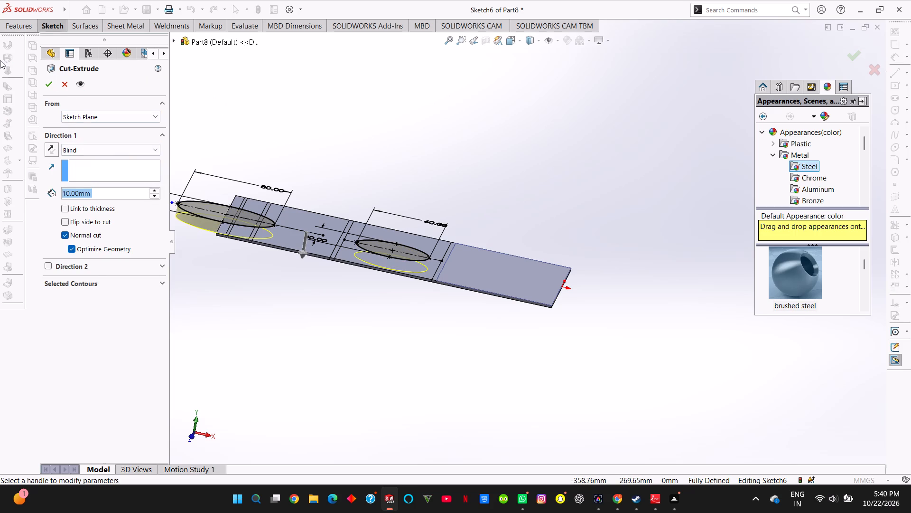
click(50, 80)
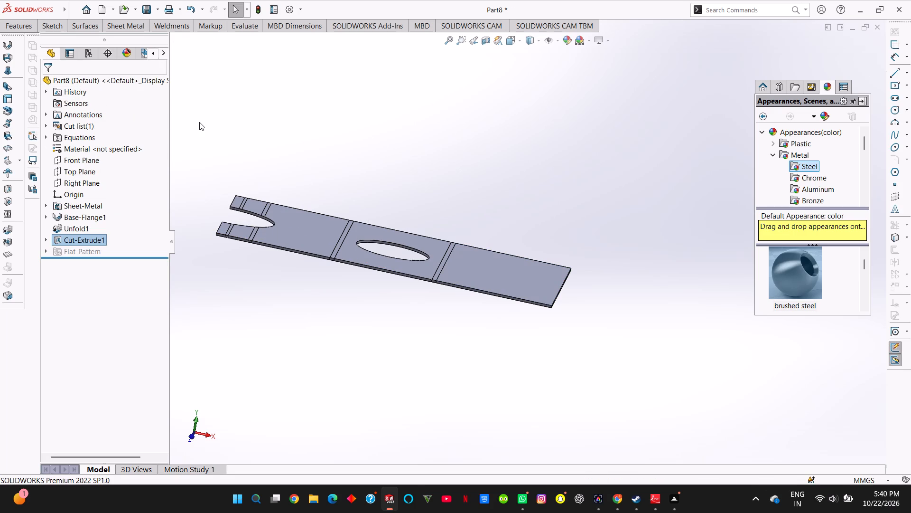
Fold all the collected bends back up, keeping the base panel's face fixed.
click(137, 30)
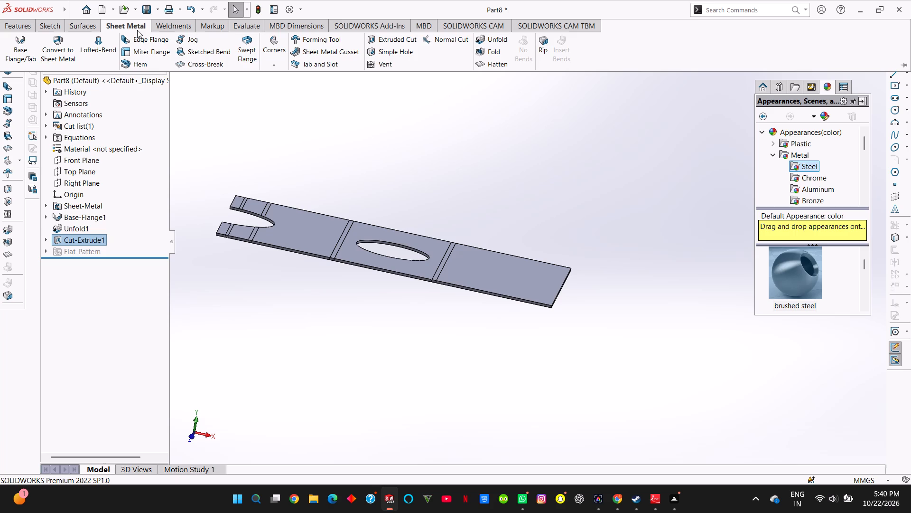
click(478, 48)
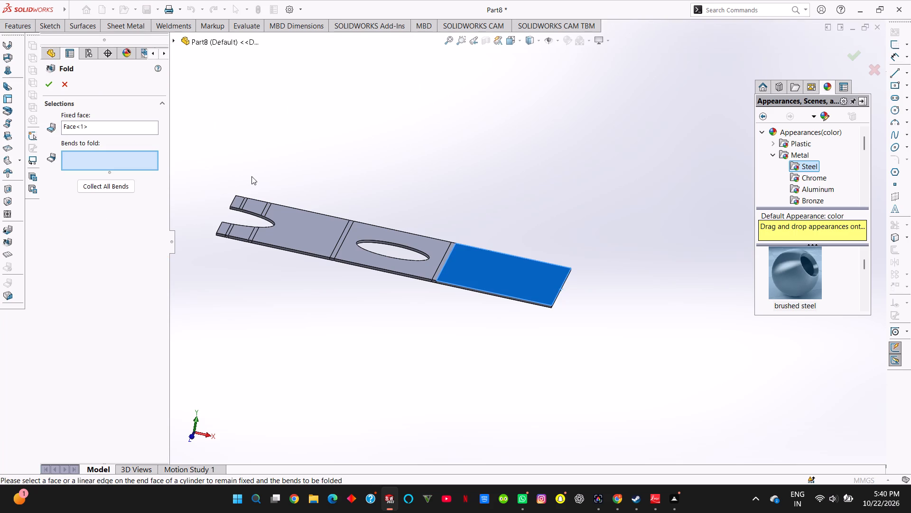
click(107, 157)
click(113, 183)
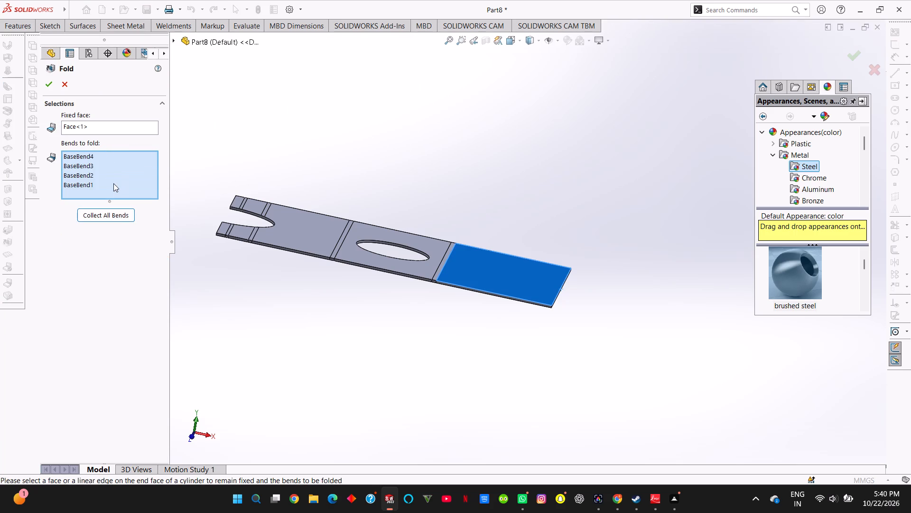
click(47, 90)
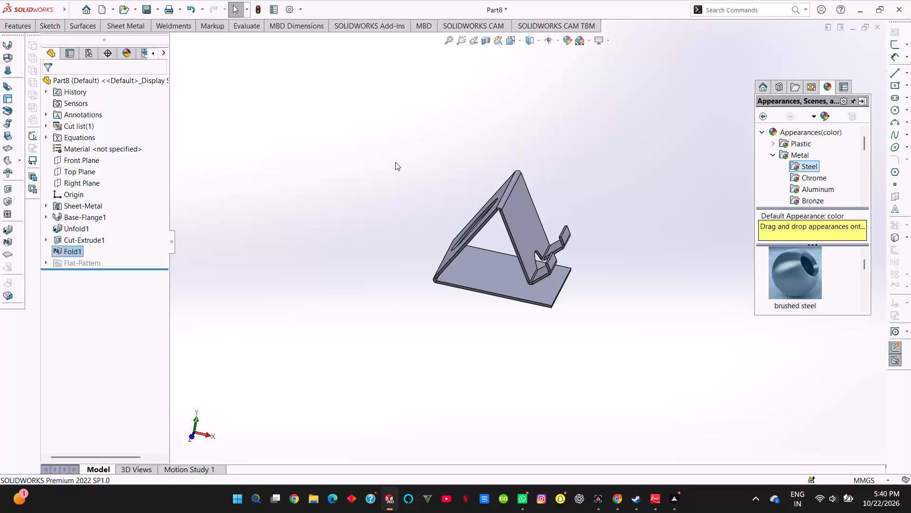
Examine the folded stand from several sides, including the Right view, checking the elliptical opening and the lip notch.
scroll(546, 190, up, 2)
scroll(550, 191, down, 5)
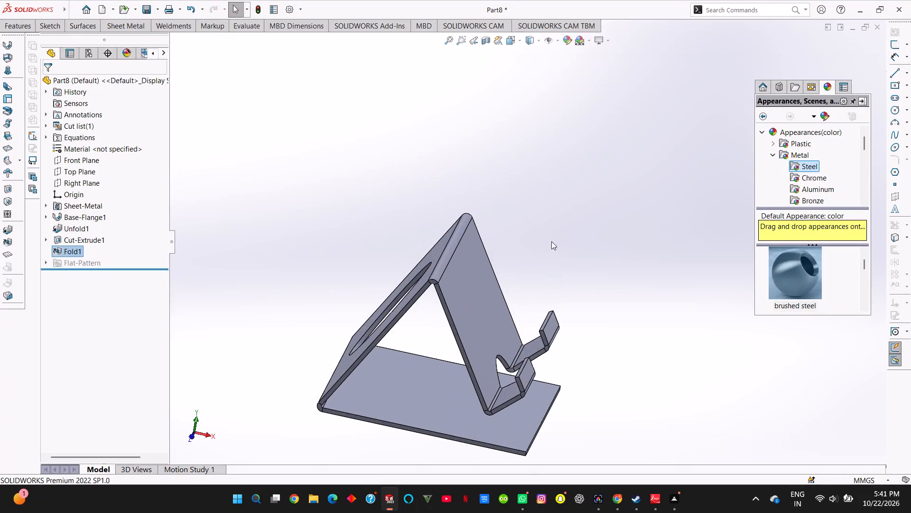
scroll(553, 302, up, 3)
middle_drag(553, 302, 561, 290)
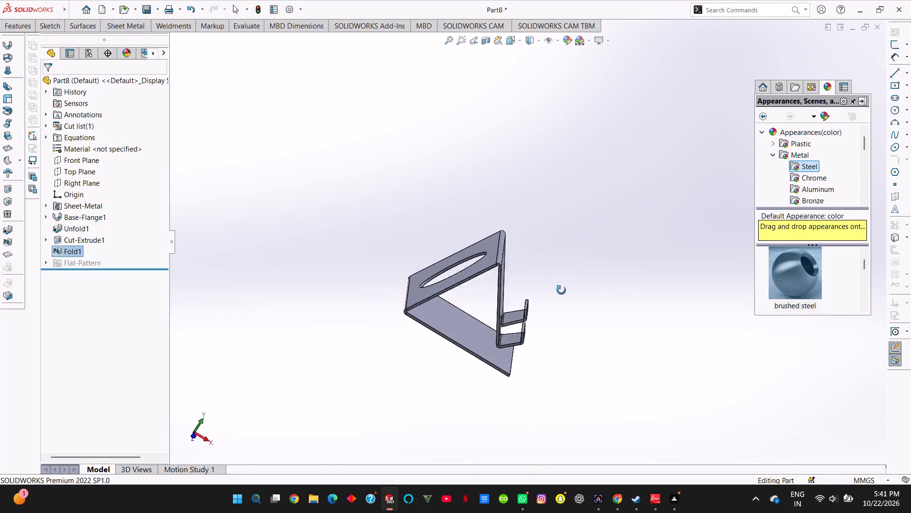
middle_drag(561, 290, 486, 254)
middle_drag(646, 310, 551, 274)
click(93, 80)
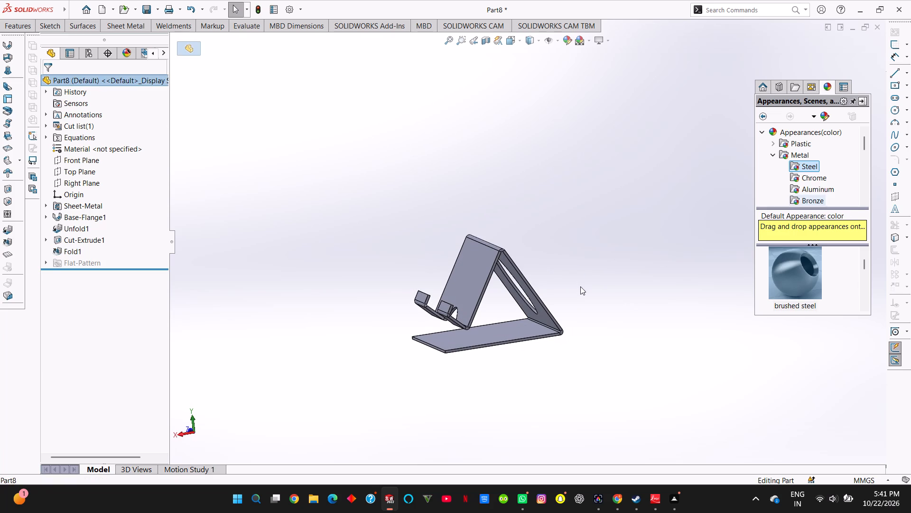
middle_drag(578, 287, 714, 318)
middle_drag(330, 213, 332, 276)
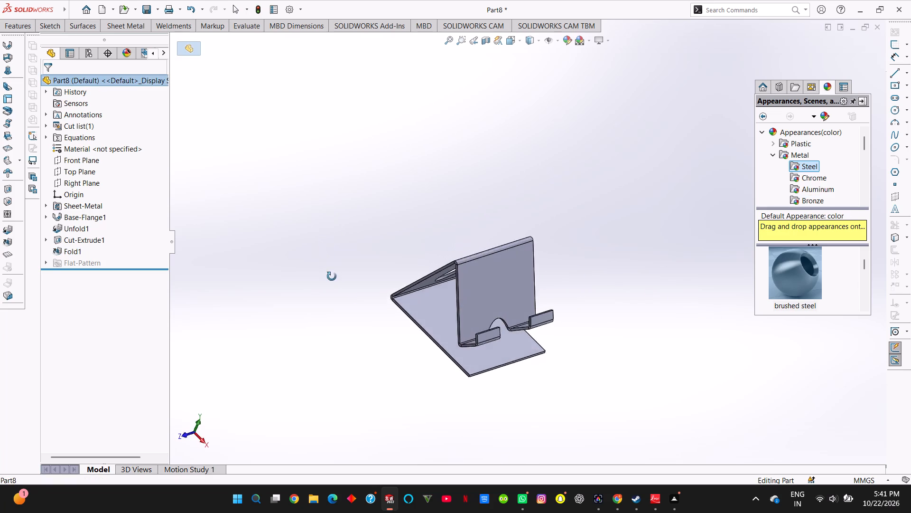
middle_drag(332, 276, 344, 293)
middle_drag(601, 330, 582, 277)
key(space)
click(473, 323)
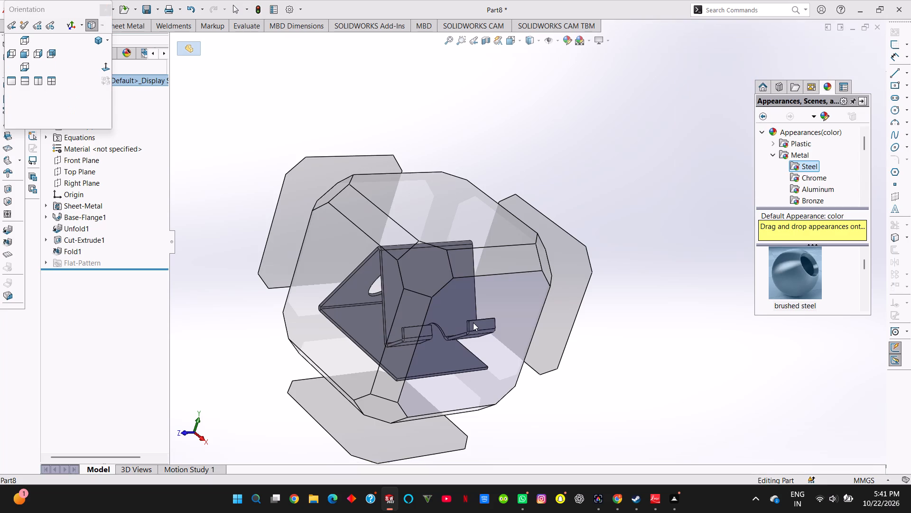
scroll(548, 263, down, 5)
scroll(548, 263, up, 11)
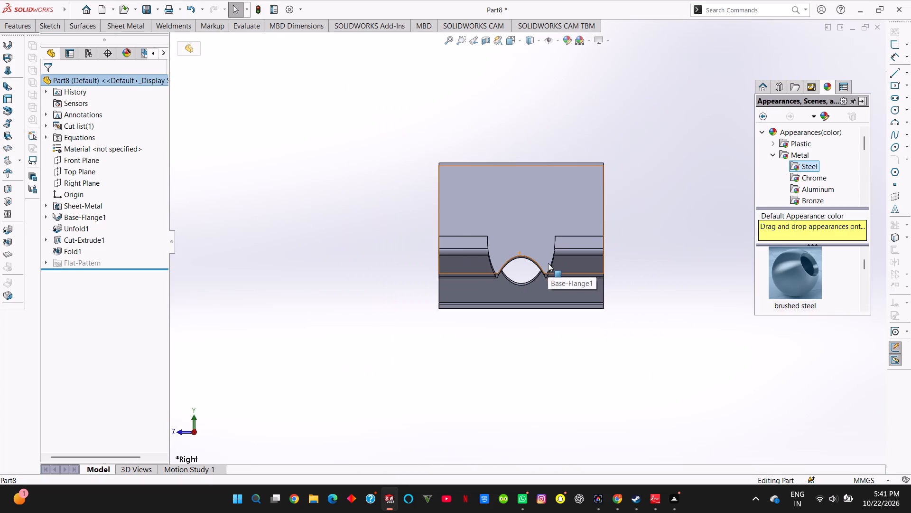
middle_drag(368, 159, 445, 210)
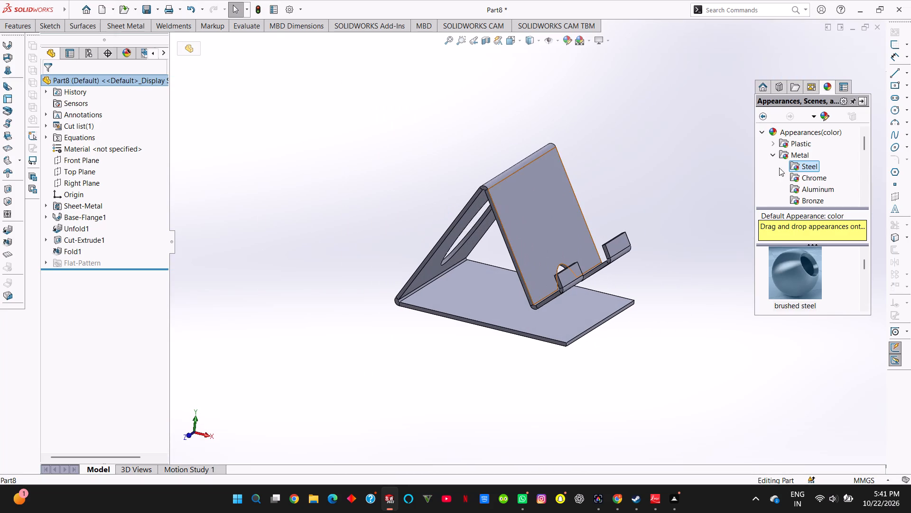
Browse the appearance library's categories, including plastic, metal, glass, lights, organic, stone and miscellaneous, for a finish to suit the stand.
click(804, 155)
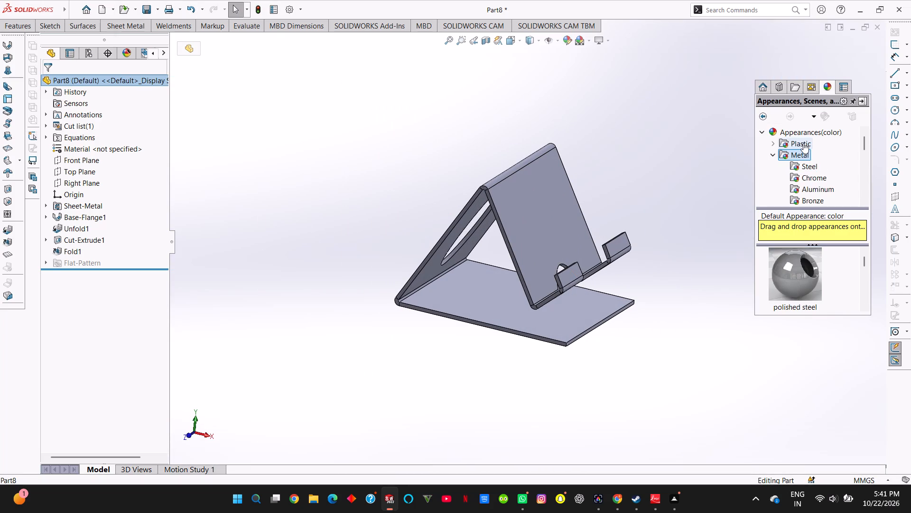
click(803, 143)
click(810, 135)
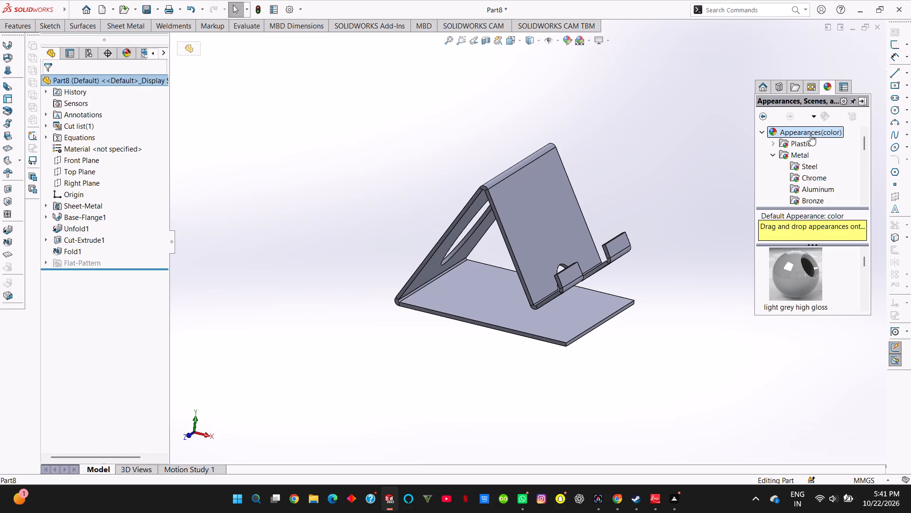
double_click(810, 135)
click(810, 135)
click(810, 135)
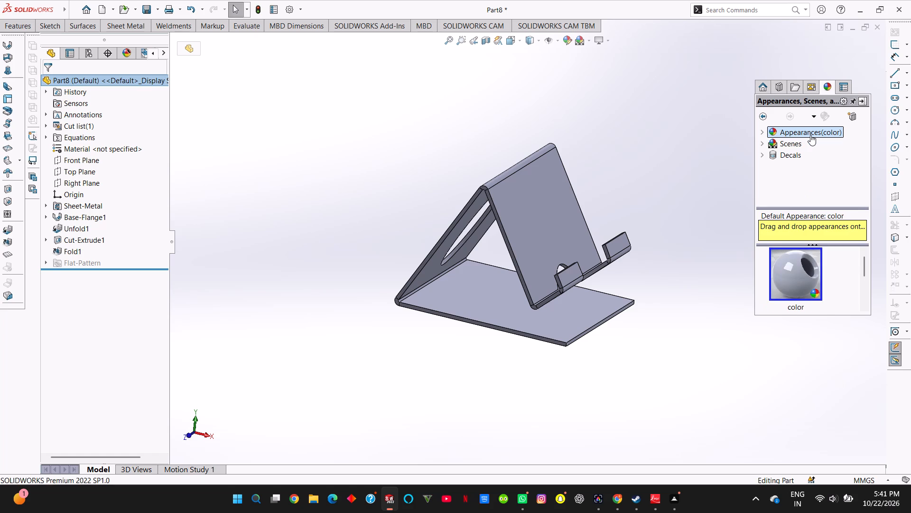
click(765, 133)
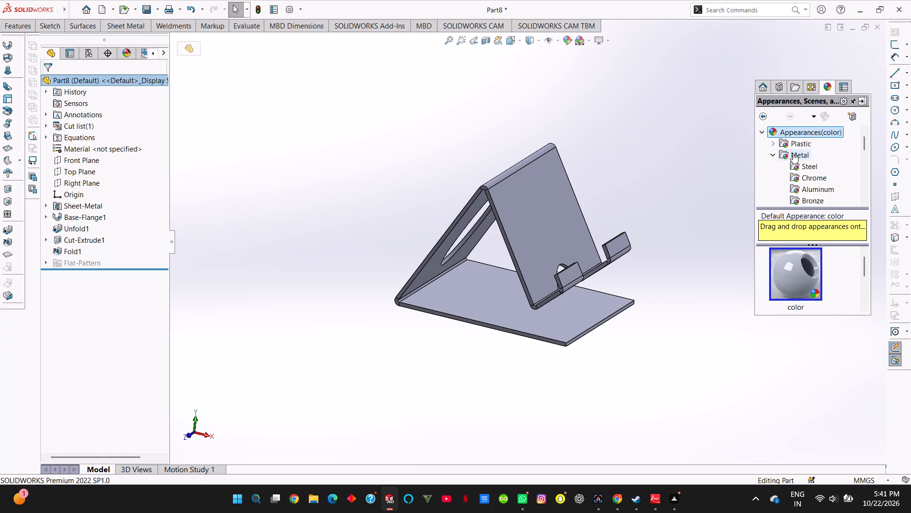
click(797, 146)
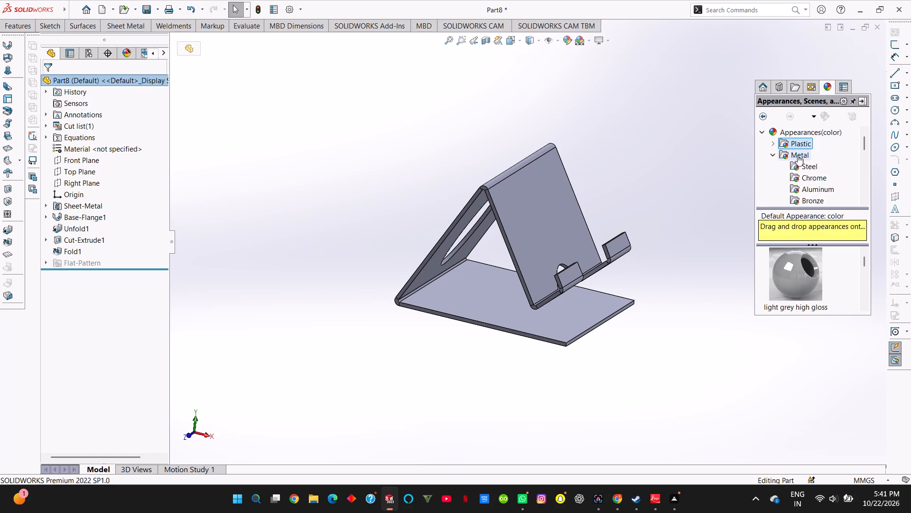
click(798, 156)
scroll(811, 171, down, 9)
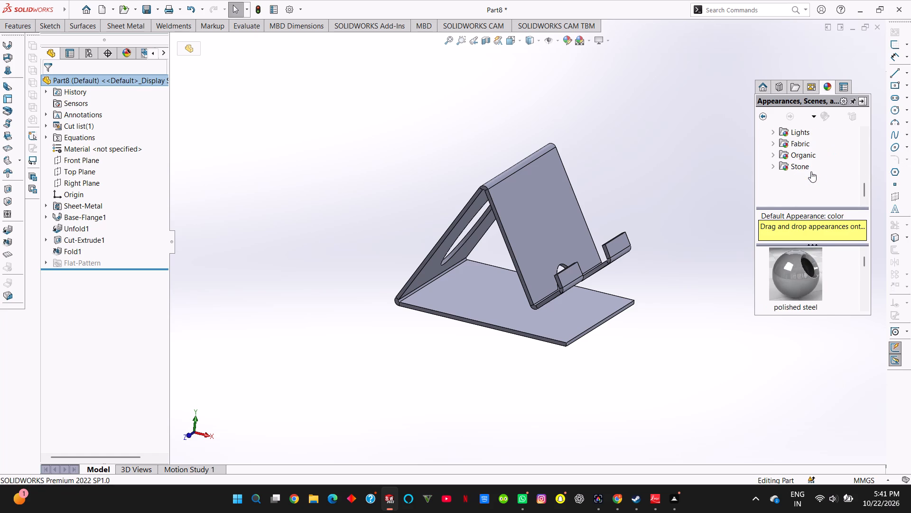
scroll(811, 172, up, 2)
click(799, 177)
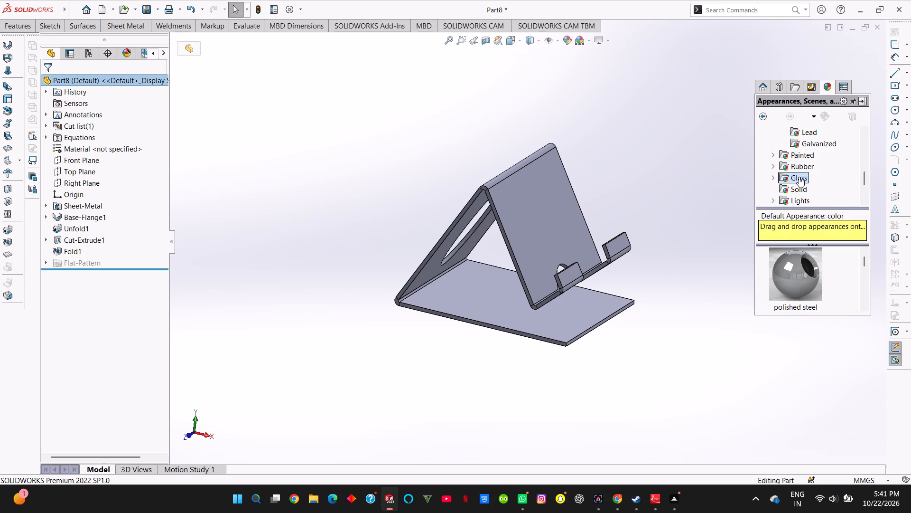
scroll(803, 185, up, 3)
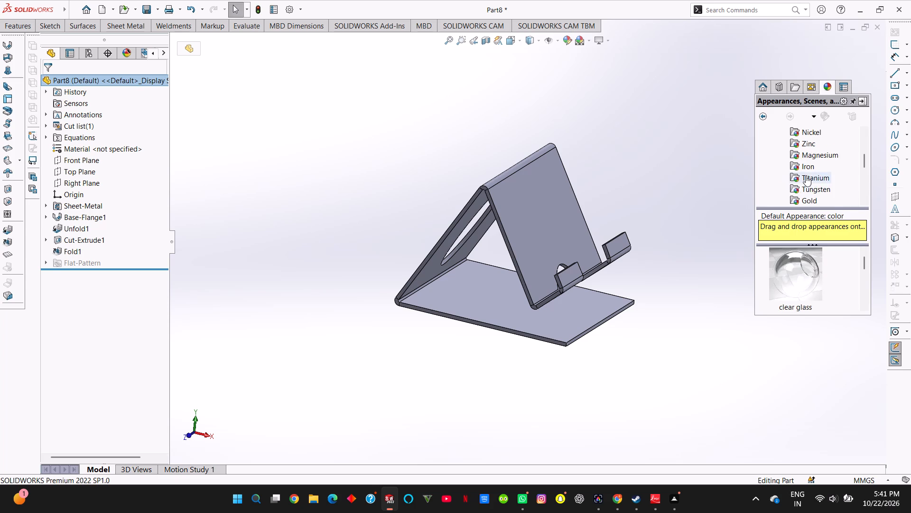
click(808, 170)
scroll(808, 170, up, 3)
click(801, 133)
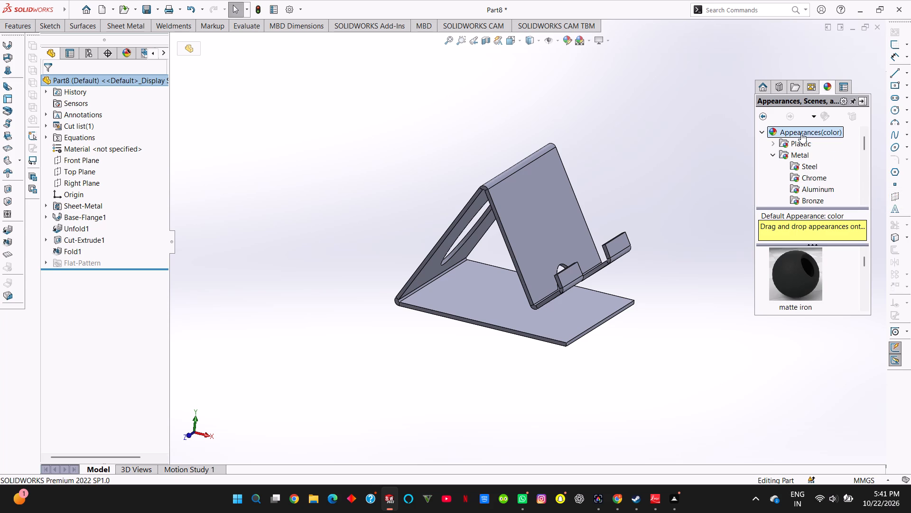
click(801, 133)
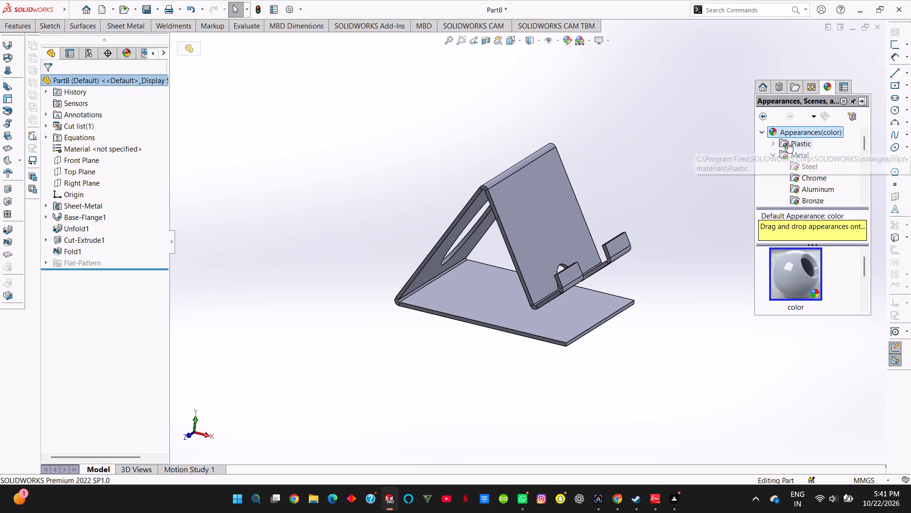
click(788, 142)
click(807, 152)
scroll(816, 166, down, 1)
click(816, 182)
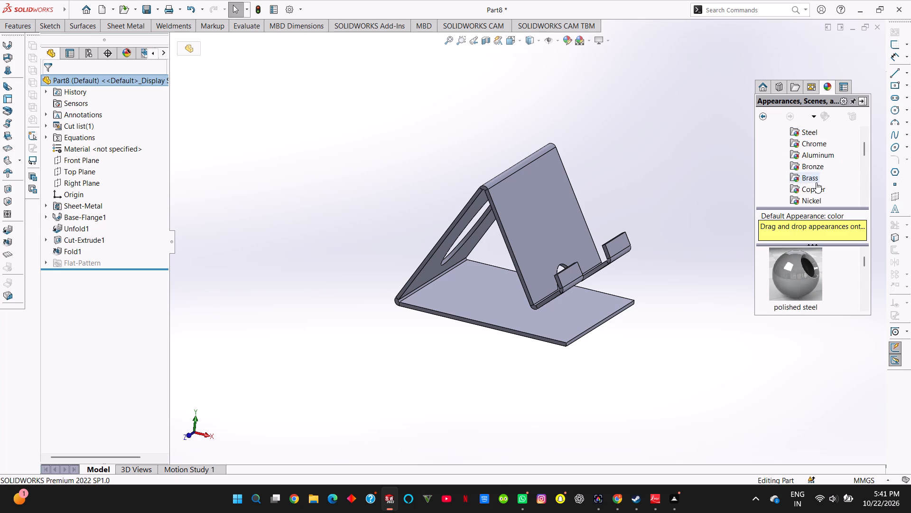
scroll(816, 182, down, 3)
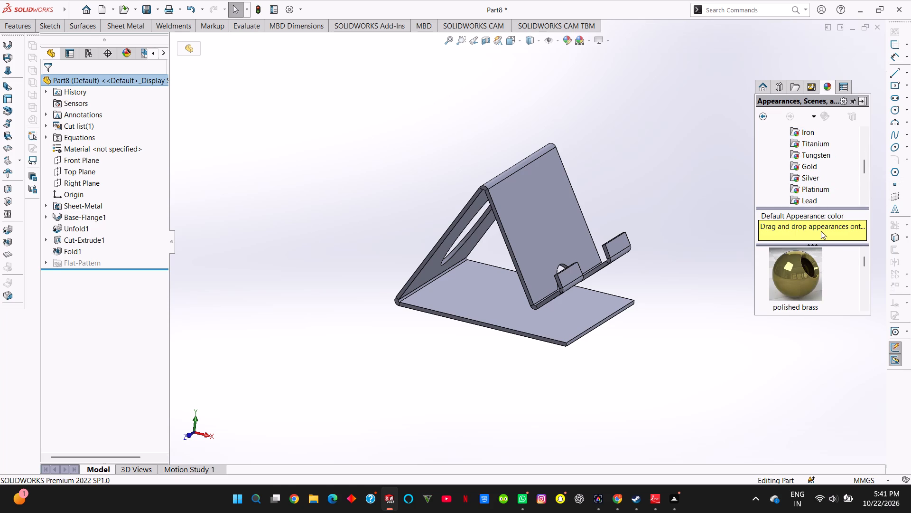
scroll(828, 249, down, 3)
scroll(813, 184, down, 3)
click(805, 174)
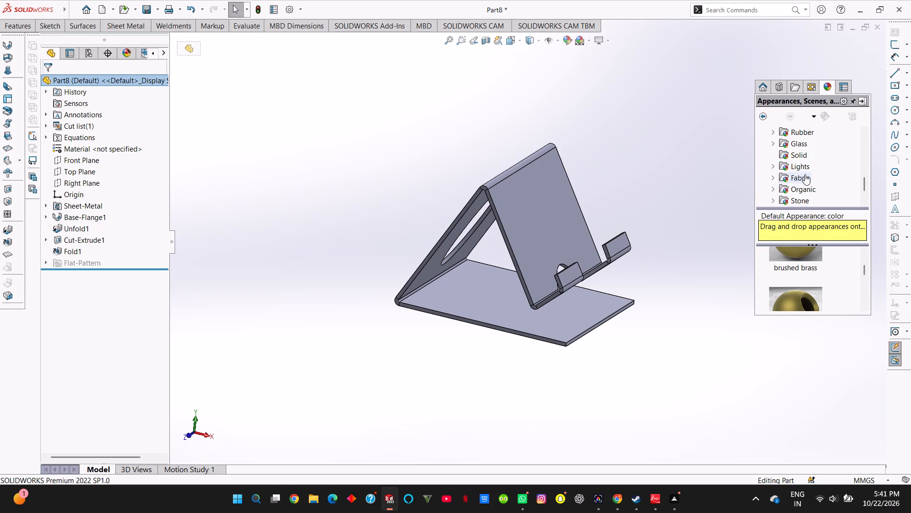
click(804, 170)
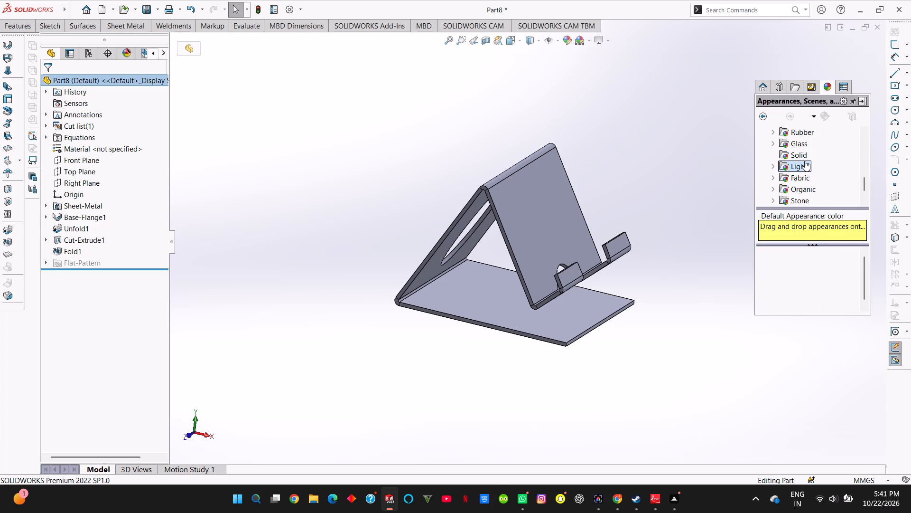
scroll(805, 161, down, 1)
click(807, 151)
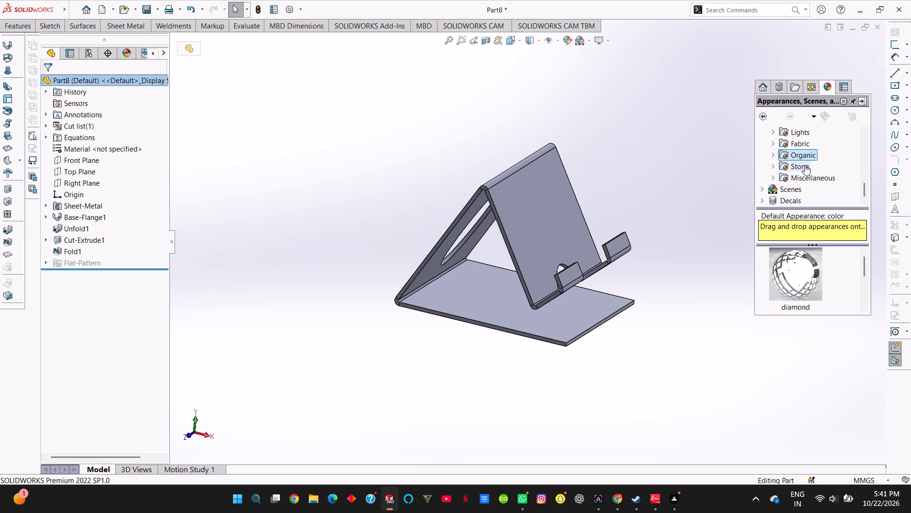
click(805, 165)
scroll(805, 165, down, 3)
click(805, 182)
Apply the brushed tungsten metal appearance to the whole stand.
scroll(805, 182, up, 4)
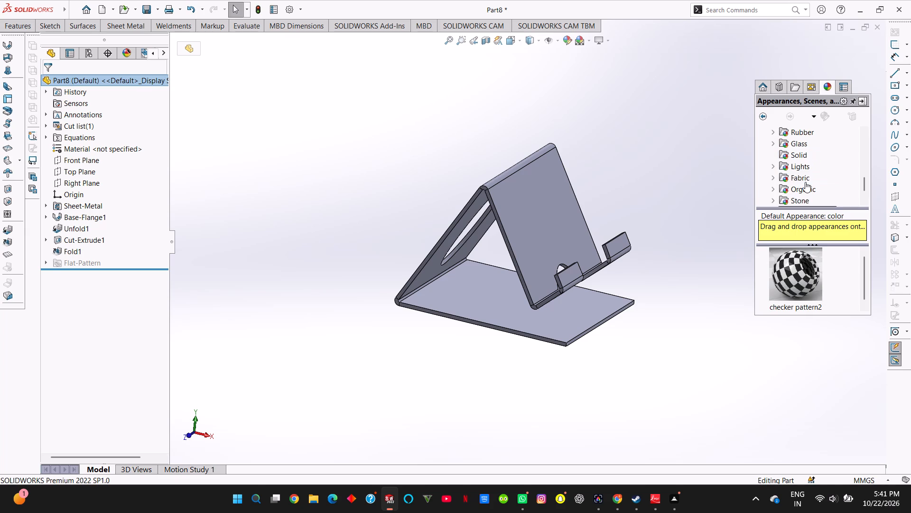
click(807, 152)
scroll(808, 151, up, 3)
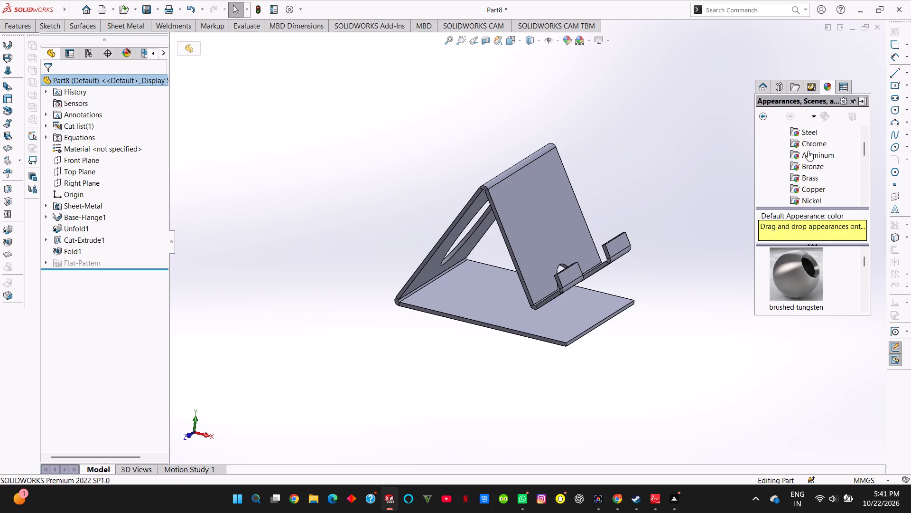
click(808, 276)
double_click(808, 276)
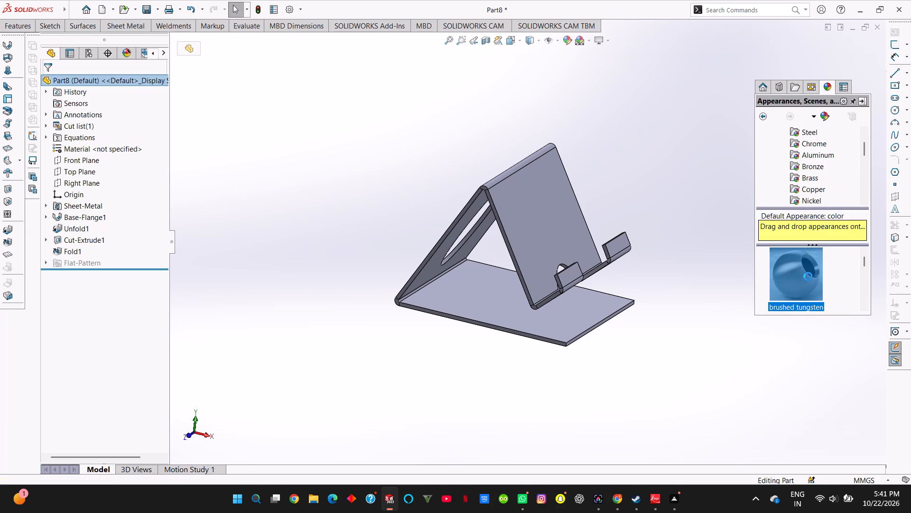
Apply the black spray paint appearance from the Painted category to the whole stand and check it from another angle.
scroll(806, 178, up, 1)
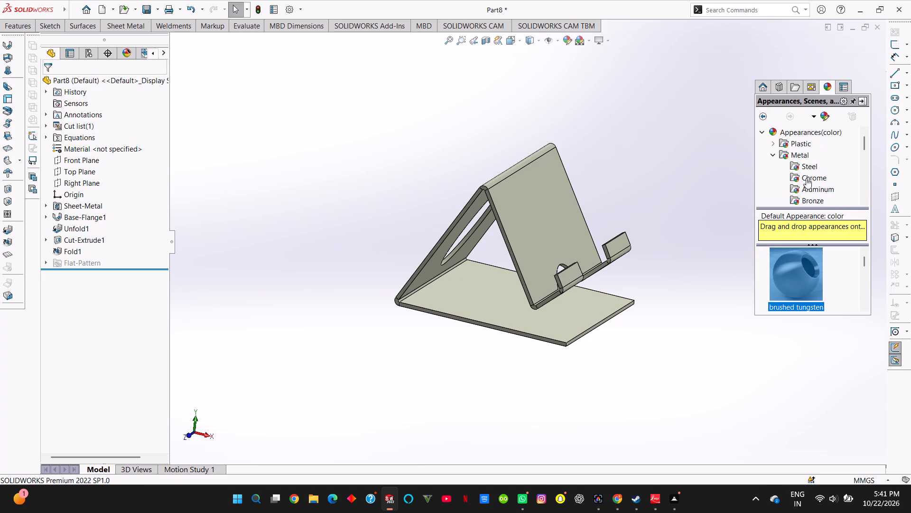
click(776, 155)
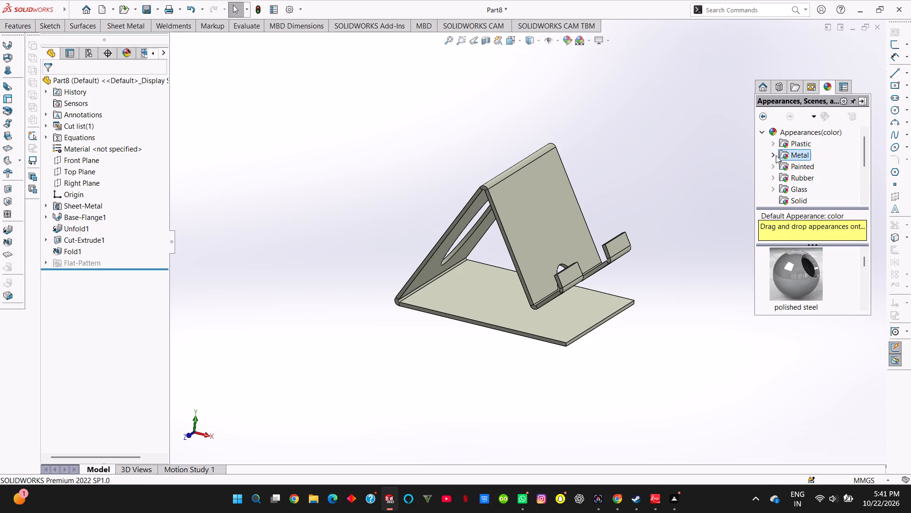
click(801, 163)
double_click(801, 163)
scroll(827, 252, down, 2)
double_click(808, 270)
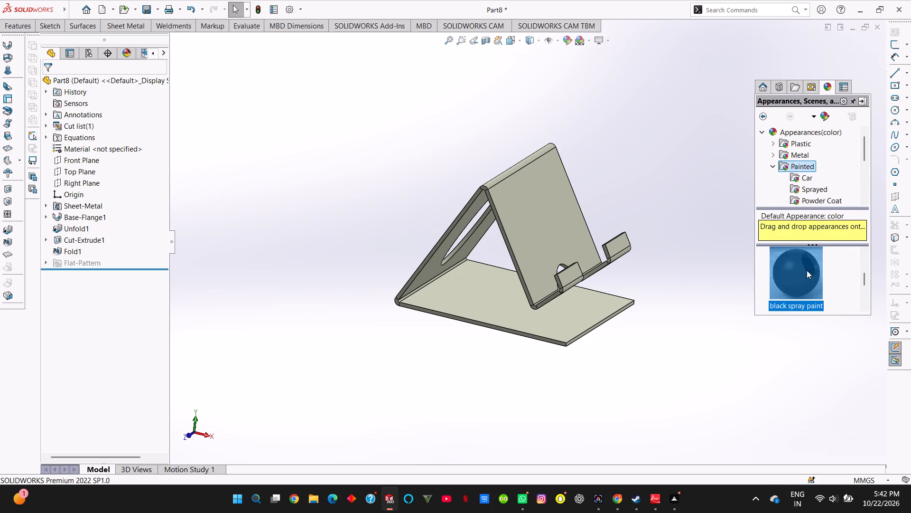
click(703, 263)
scroll(700, 270, up, 1)
scroll(700, 270, down, 1)
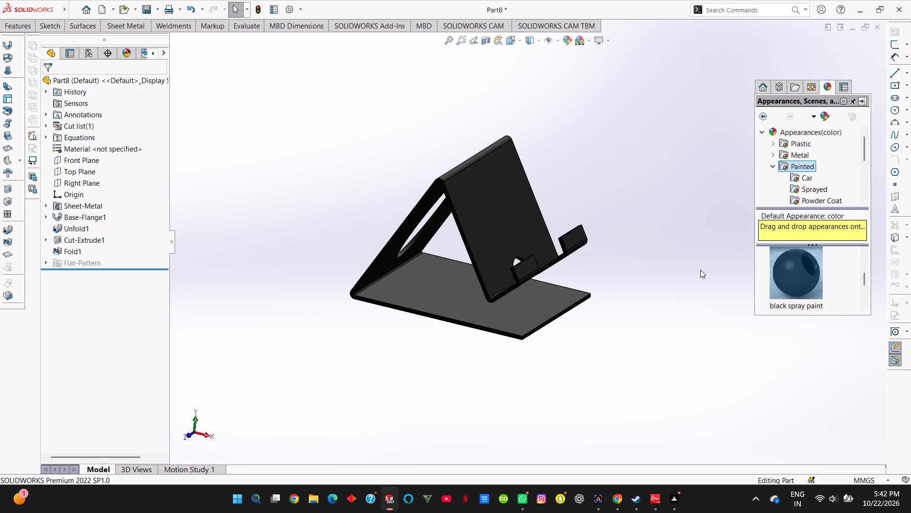
middle_drag(633, 199, 610, 234)
scroll(611, 235, down, 1)
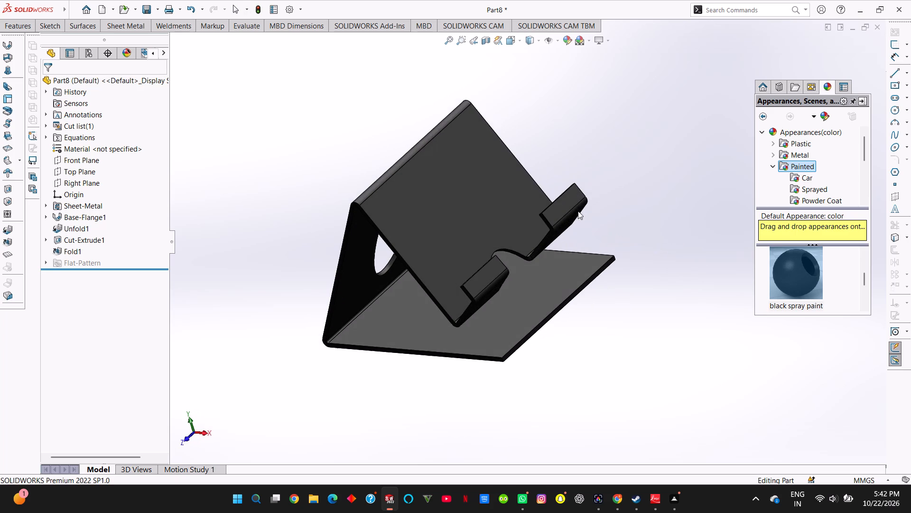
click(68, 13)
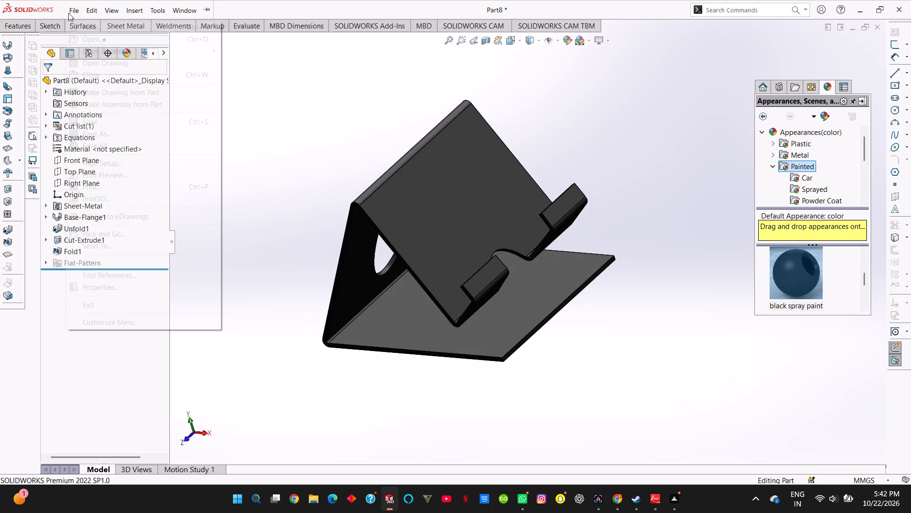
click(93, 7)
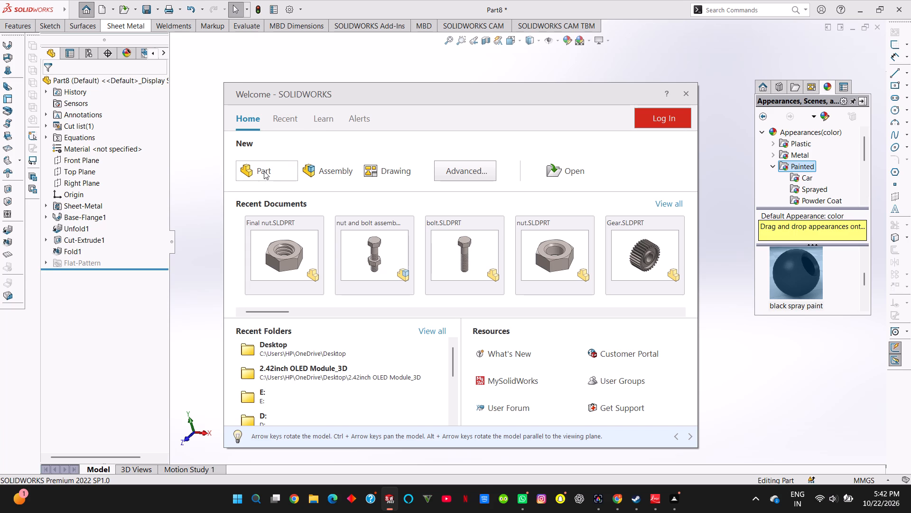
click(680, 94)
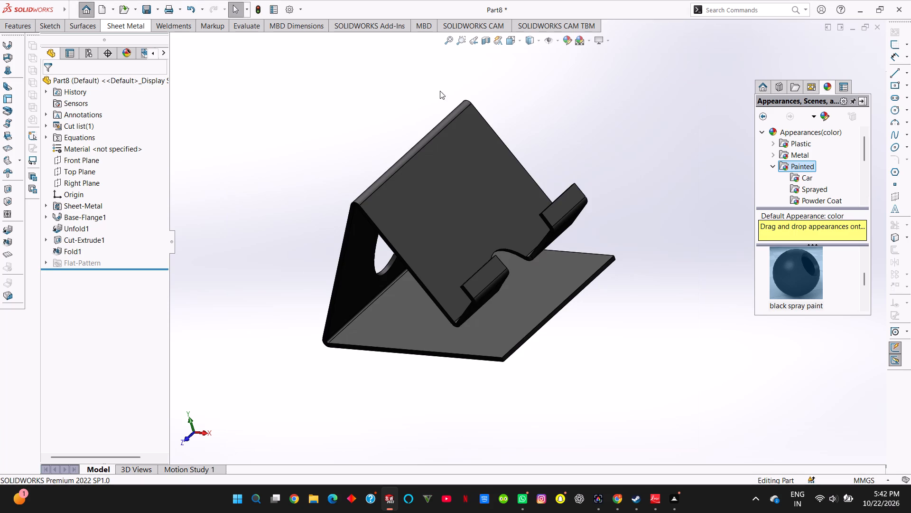
Save the part to the Desktop as a SOLIDWORKS Part file named "Mobile stand".
click(157, 9)
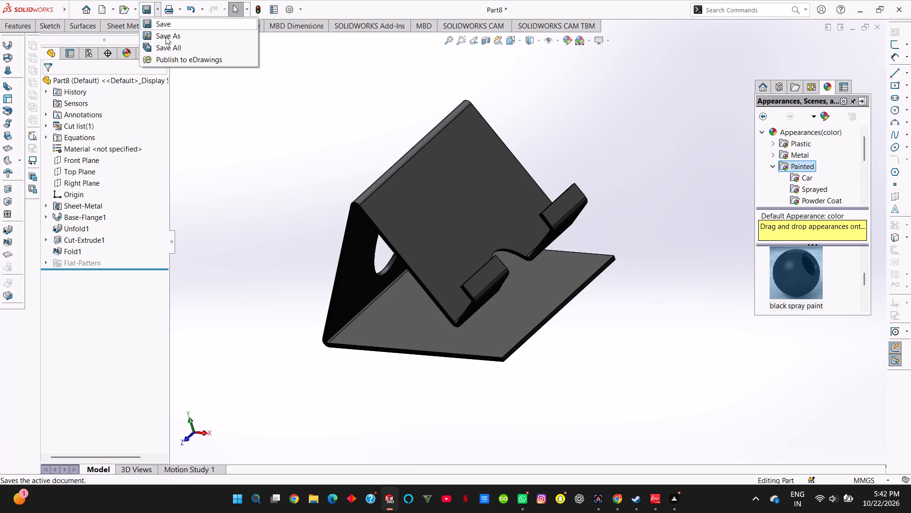
click(177, 39)
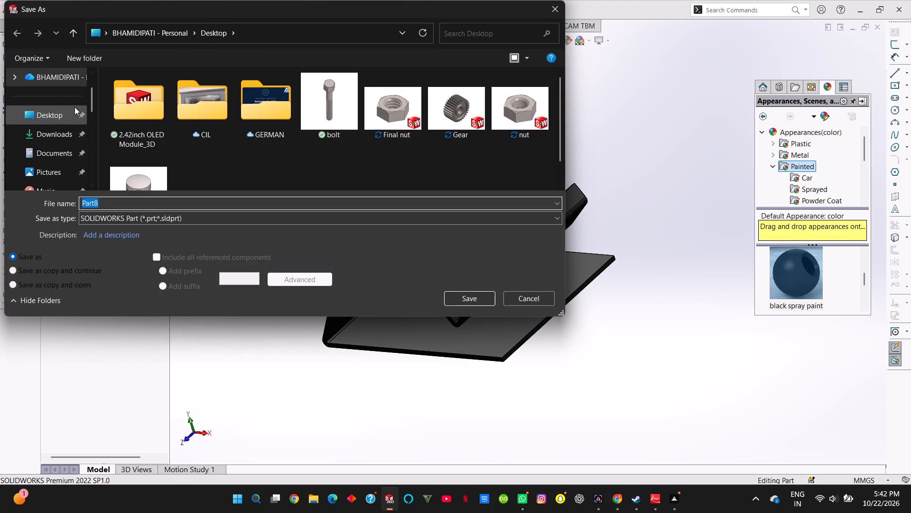
click(74, 107)
click(112, 205)
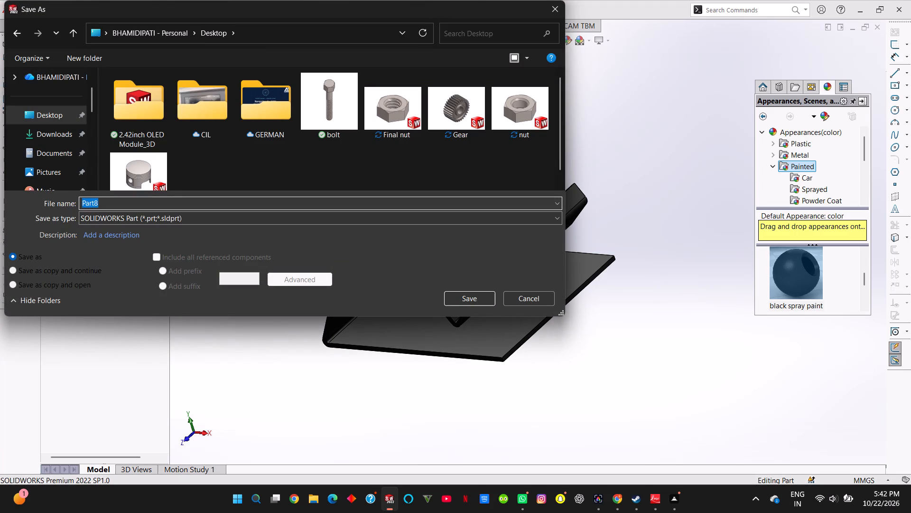
text(Mobile stand)
key(Return)
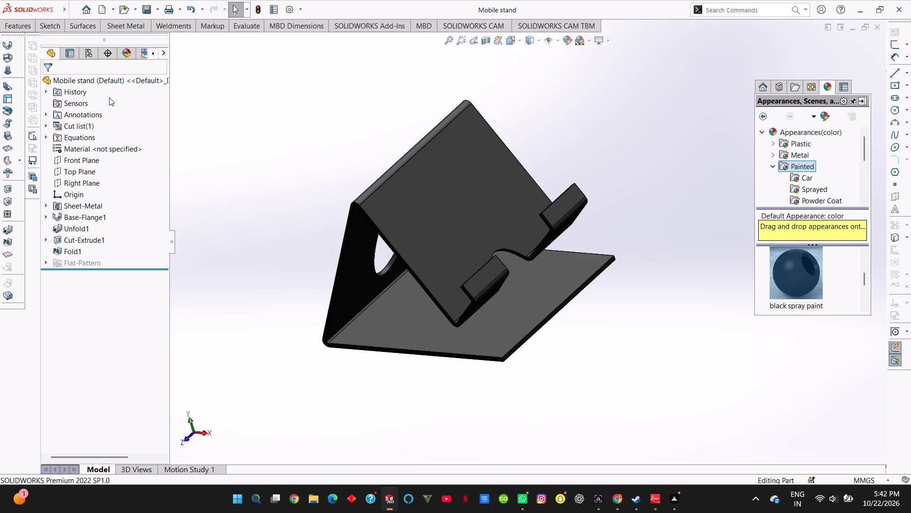
Export the stand to the Desktop as an STL file named "Mobile stand".
click(158, 10)
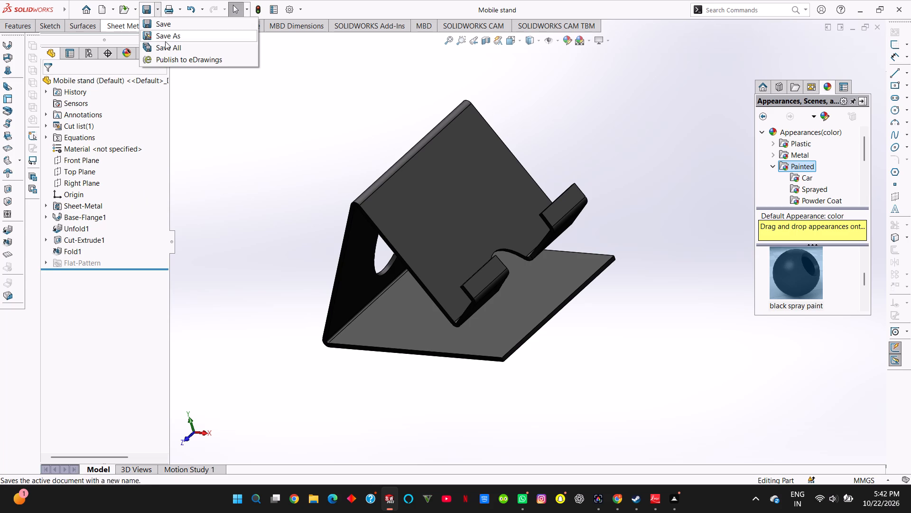
click(177, 40)
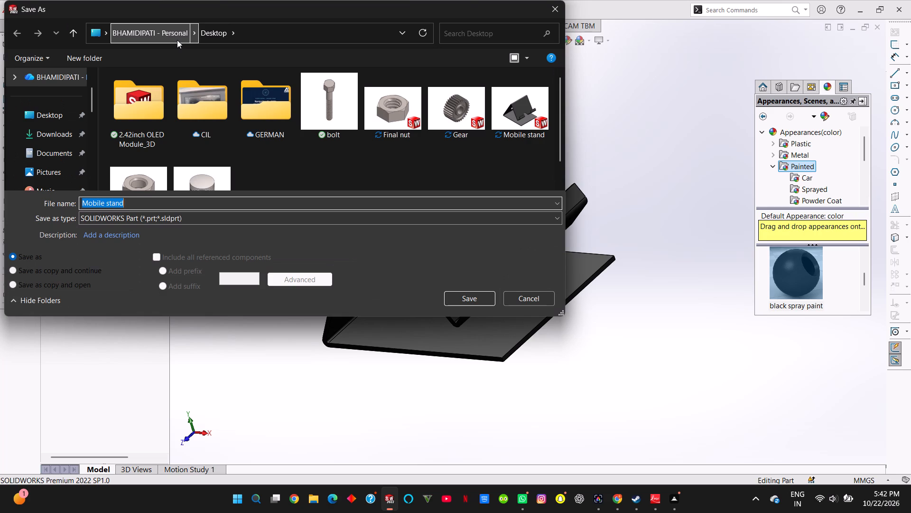
click(275, 219)
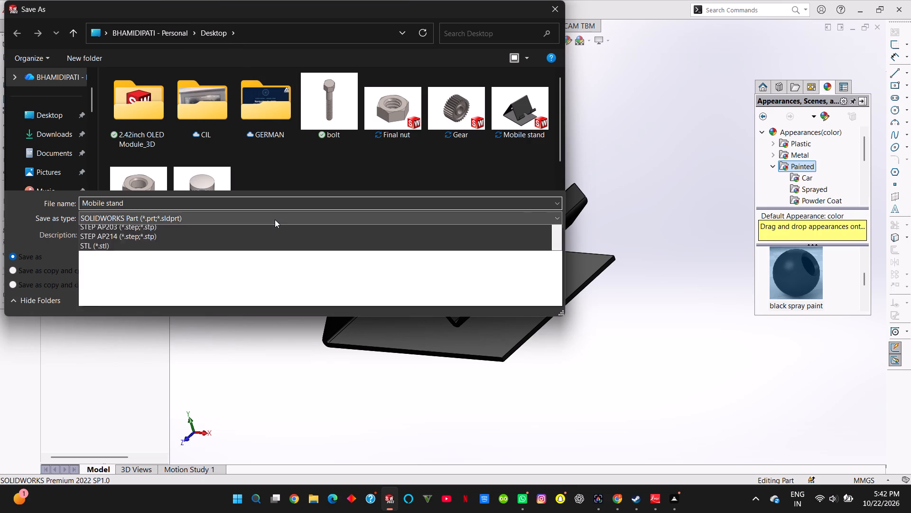
scroll(275, 332, down, 6)
click(225, 476)
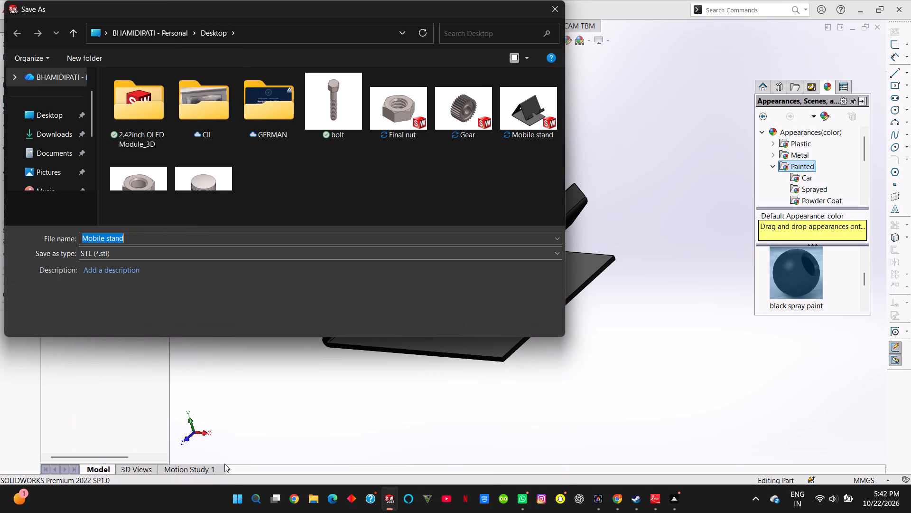
click(65, 108)
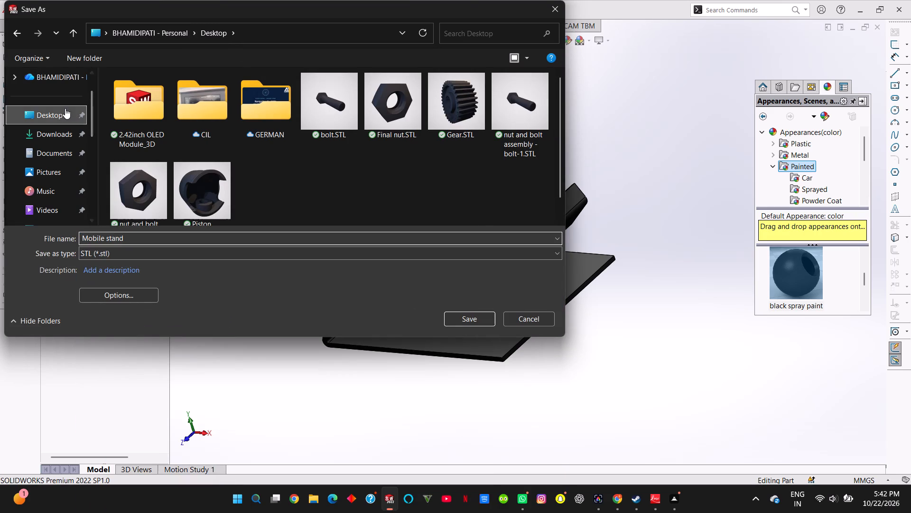
click(447, 318)
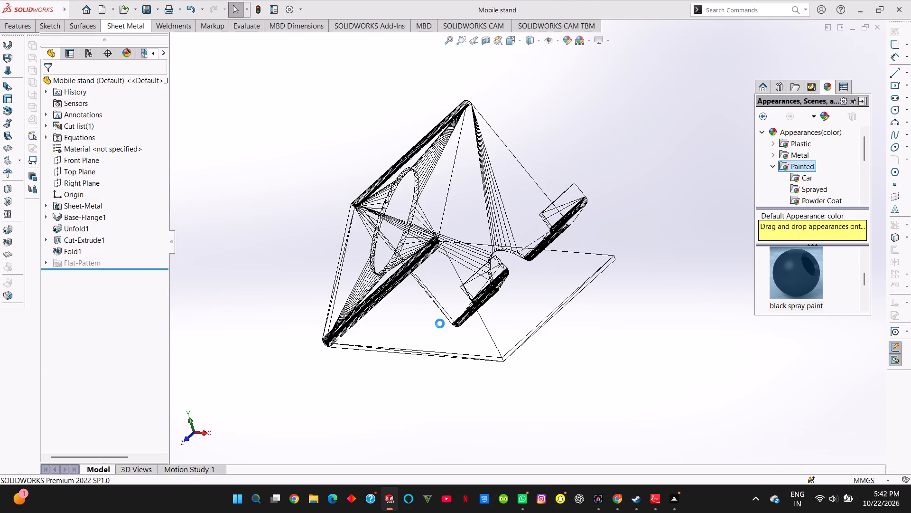
click(485, 269)
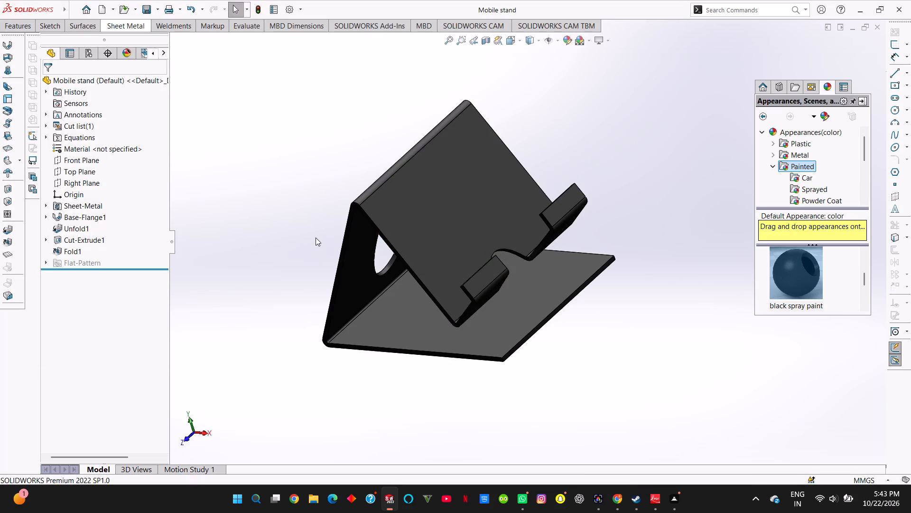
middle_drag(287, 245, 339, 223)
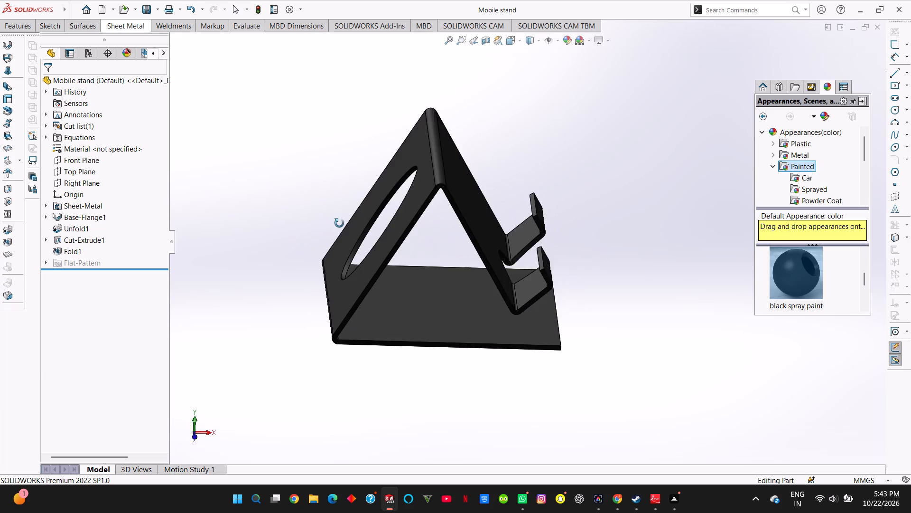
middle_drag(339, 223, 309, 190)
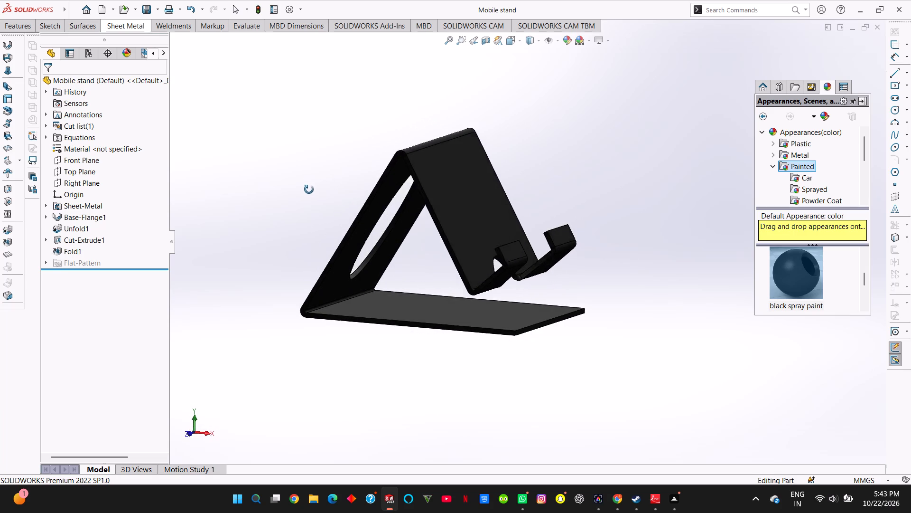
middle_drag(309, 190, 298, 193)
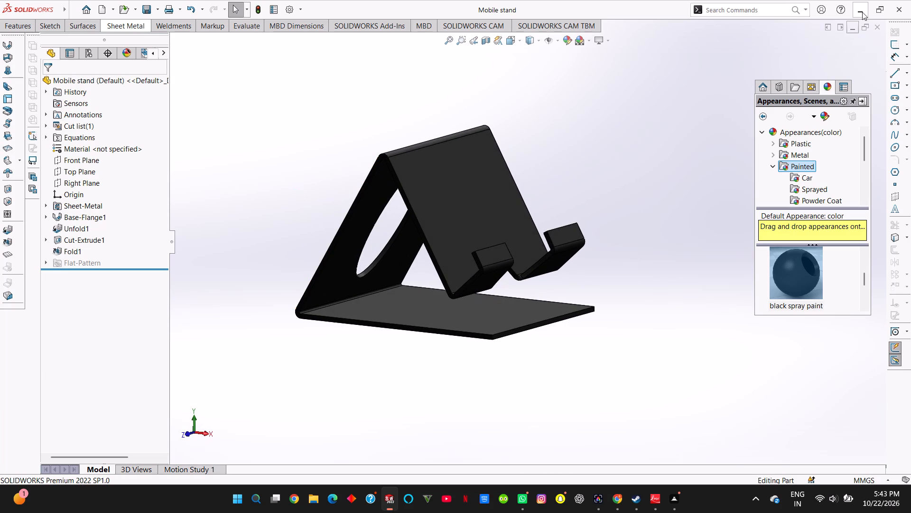